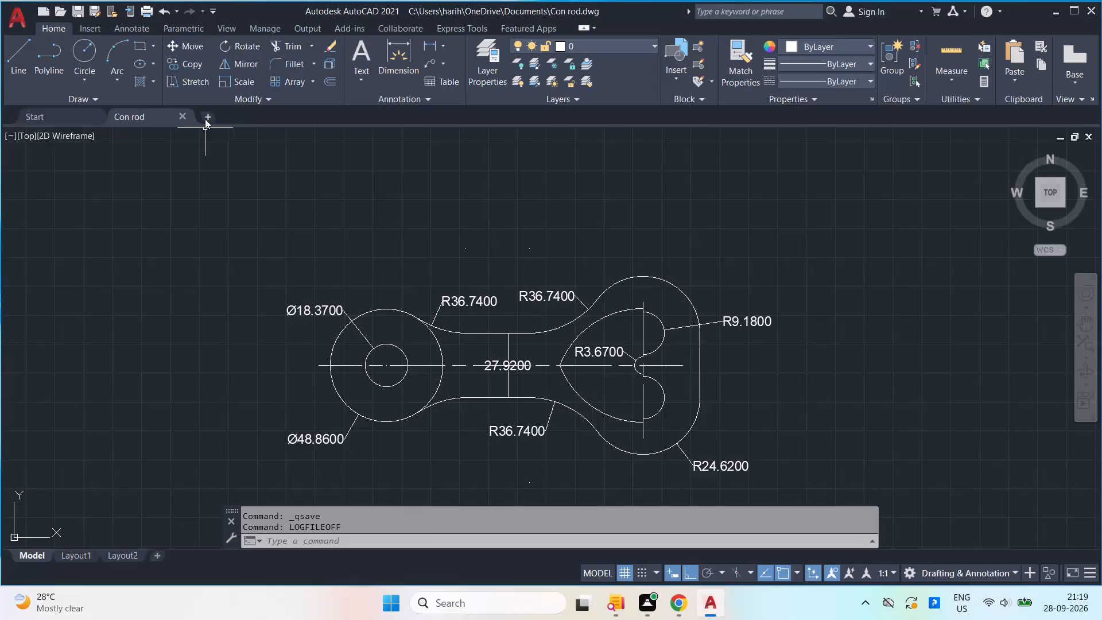
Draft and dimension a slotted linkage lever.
Create a new blank drawing.
click(205, 119)
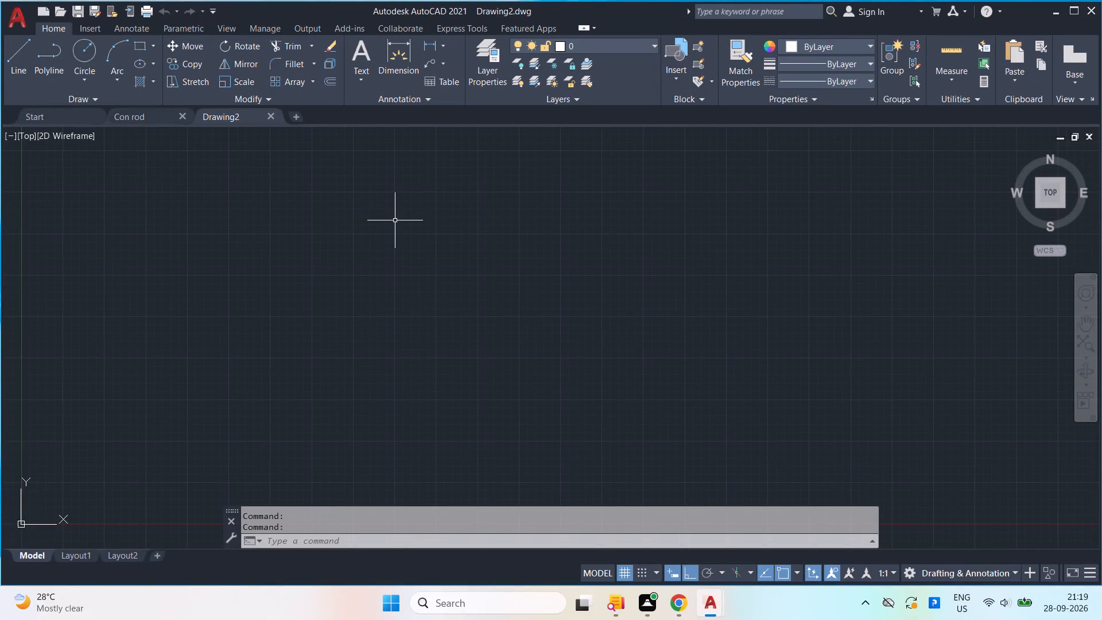
Turn on command history logging with LOGFILEON.
scroll(426, 203, down, 2)
middle_drag(453, 223, 64, 432)
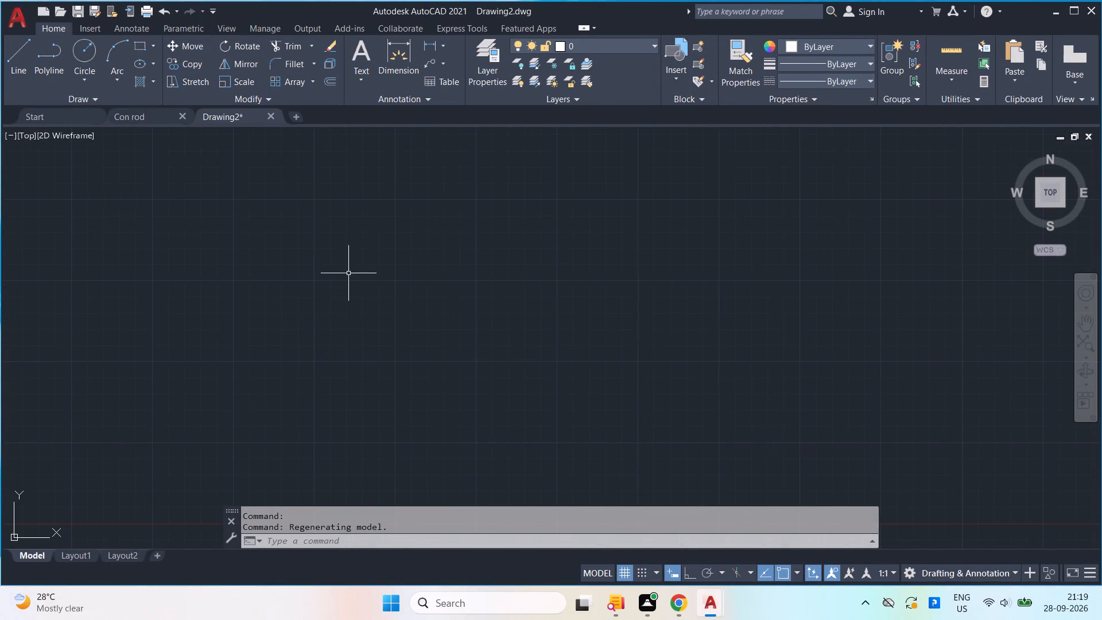
middle_drag(351, 272, 81, 511)
scroll(319, 351, up, 1)
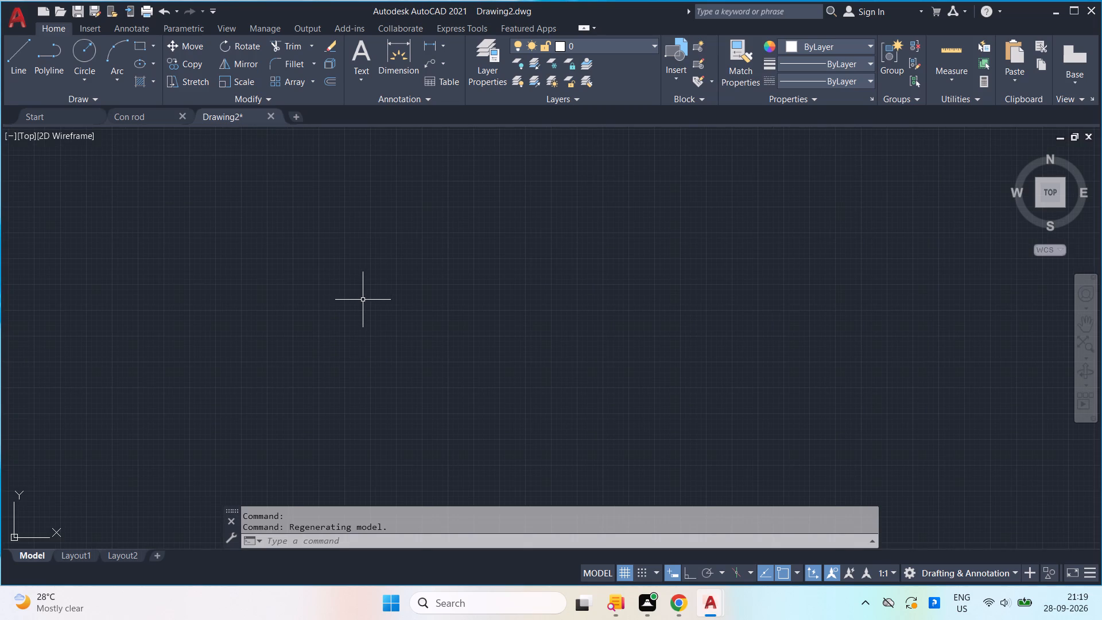
text(log)
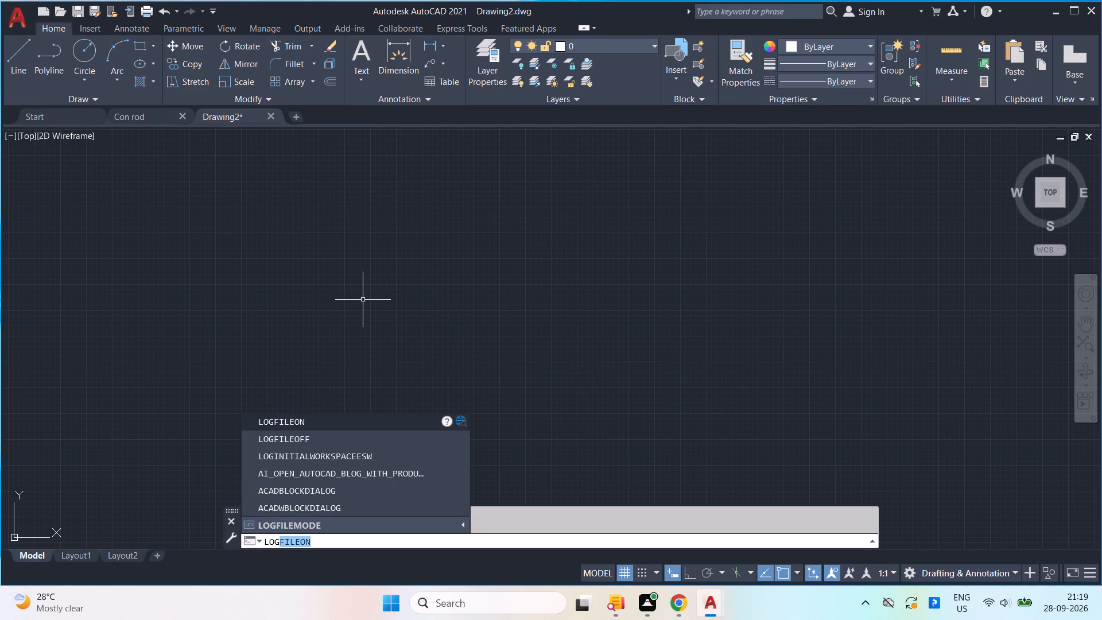
click(334, 422)
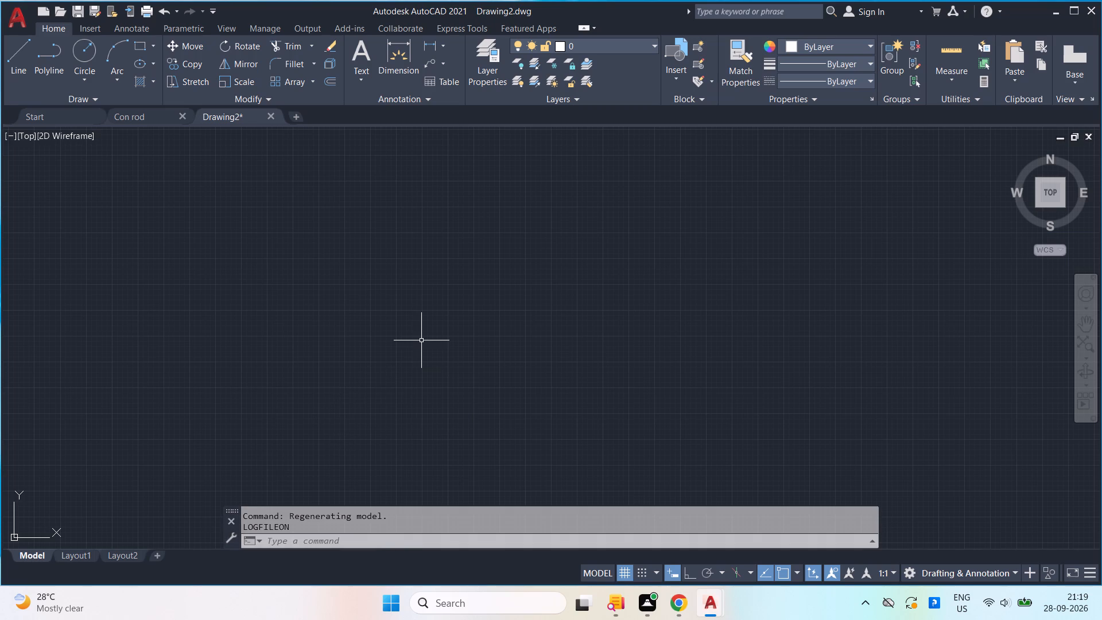
Draw a circle of radius 24 in the empty drawing area.
scroll(394, 353, down, 2)
middle_drag(447, 316, 353, 388)
scroll(394, 348, down, 1)
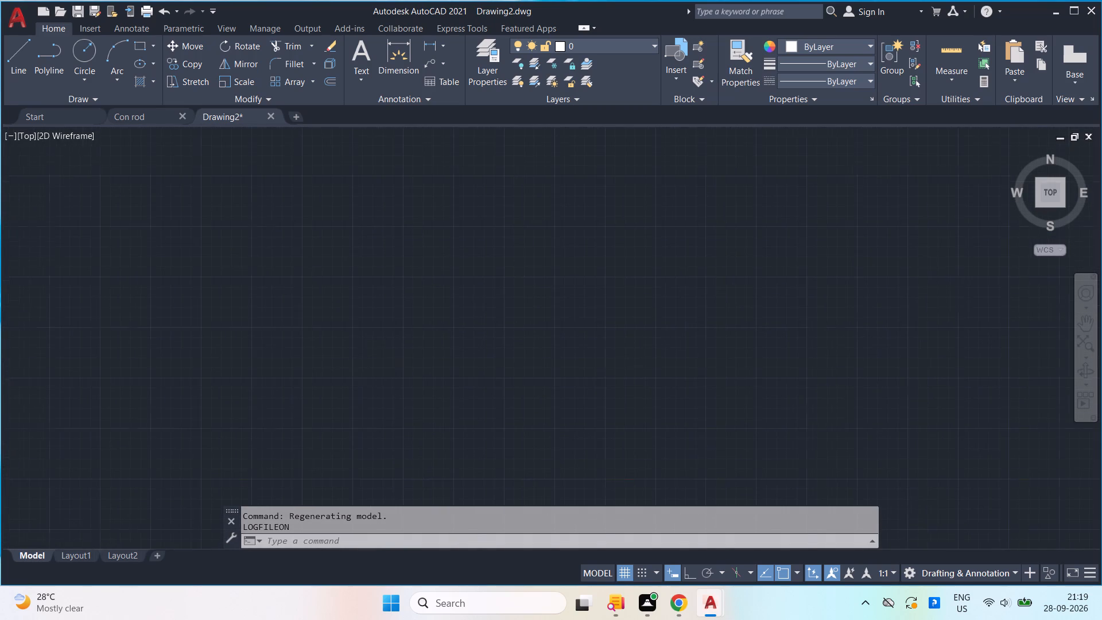
scroll(394, 348, down, 1)
scroll(394, 348, up, 2)
scroll(432, 324, down, 2)
middle_drag(440, 319, 231, 402)
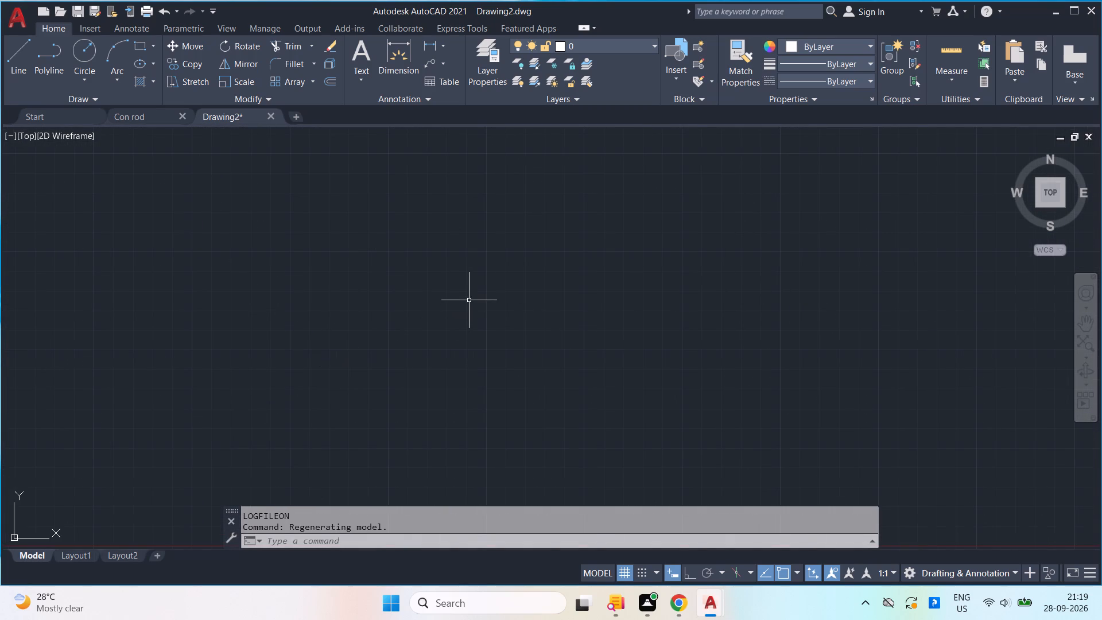
key(c)
key(Return)
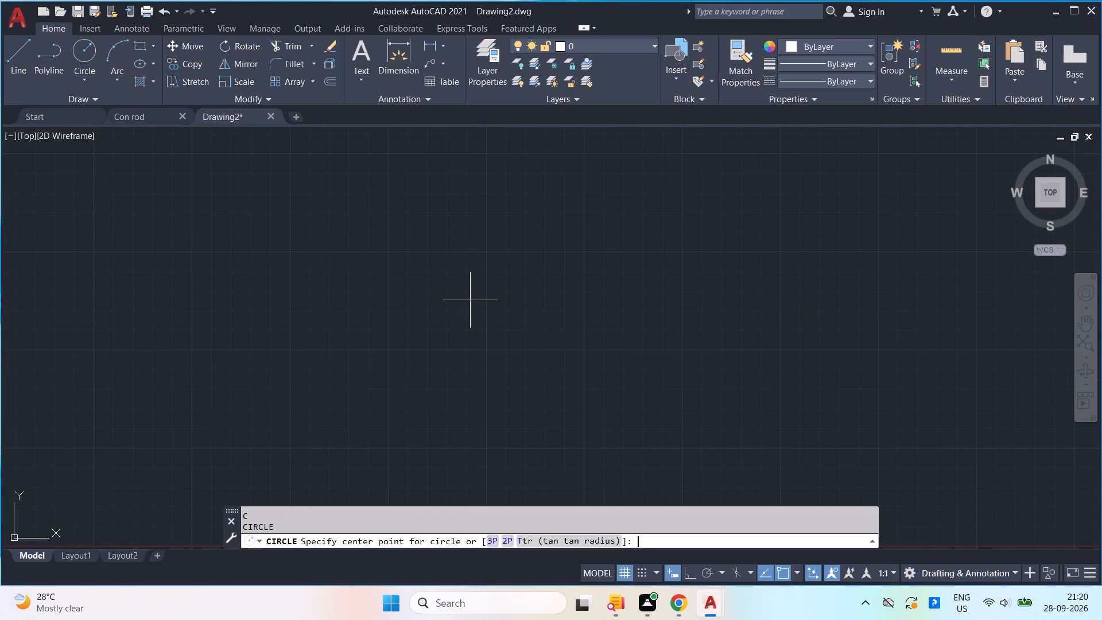
click(470, 292)
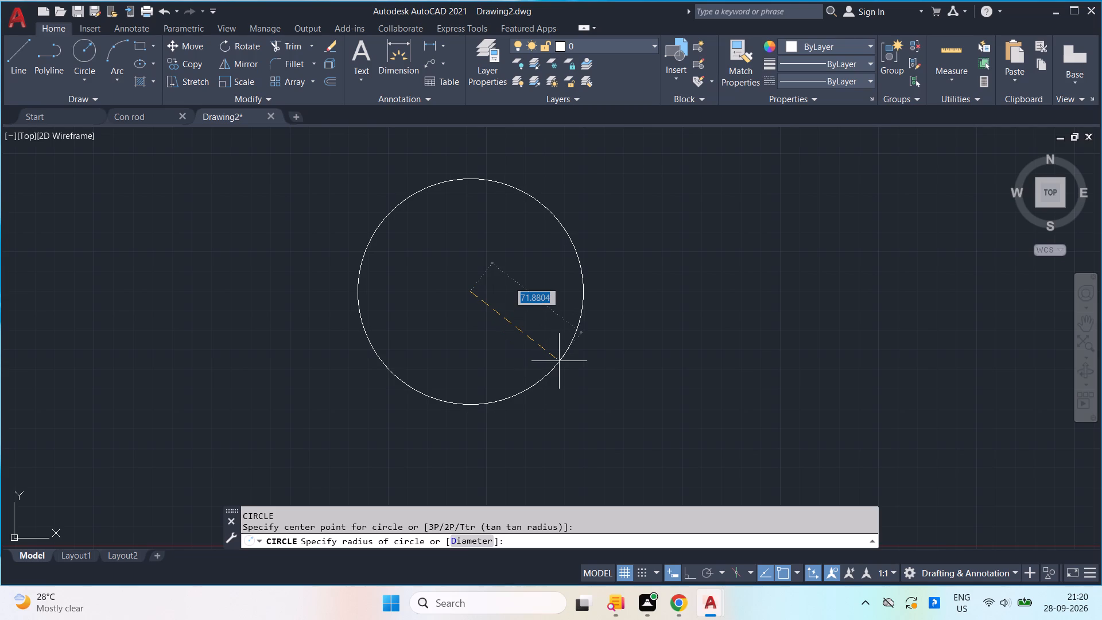
text(24)
key(Return)
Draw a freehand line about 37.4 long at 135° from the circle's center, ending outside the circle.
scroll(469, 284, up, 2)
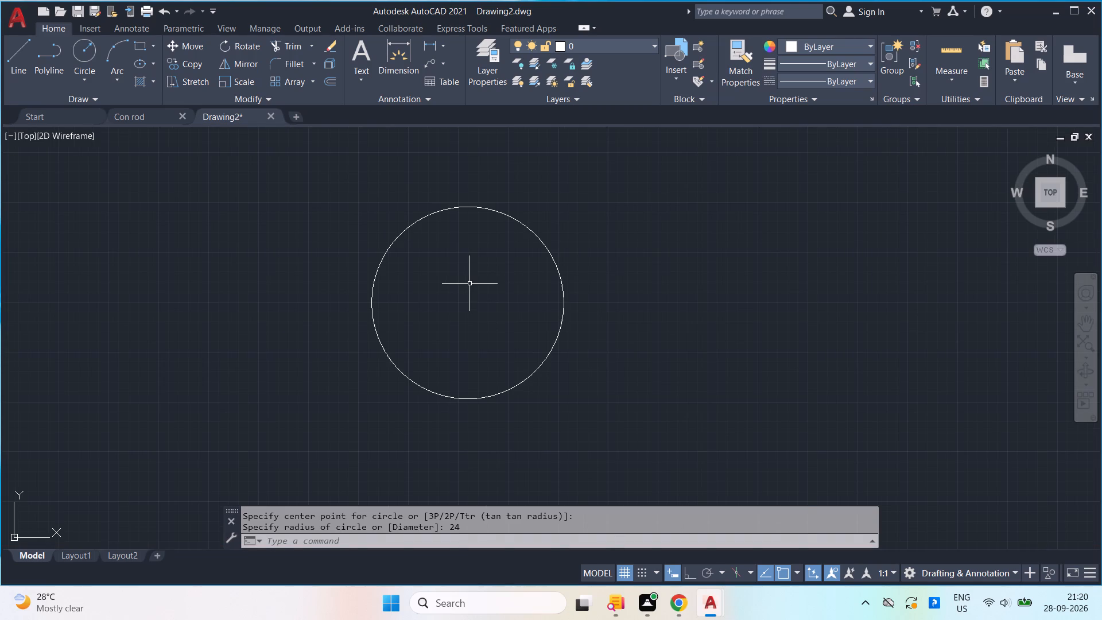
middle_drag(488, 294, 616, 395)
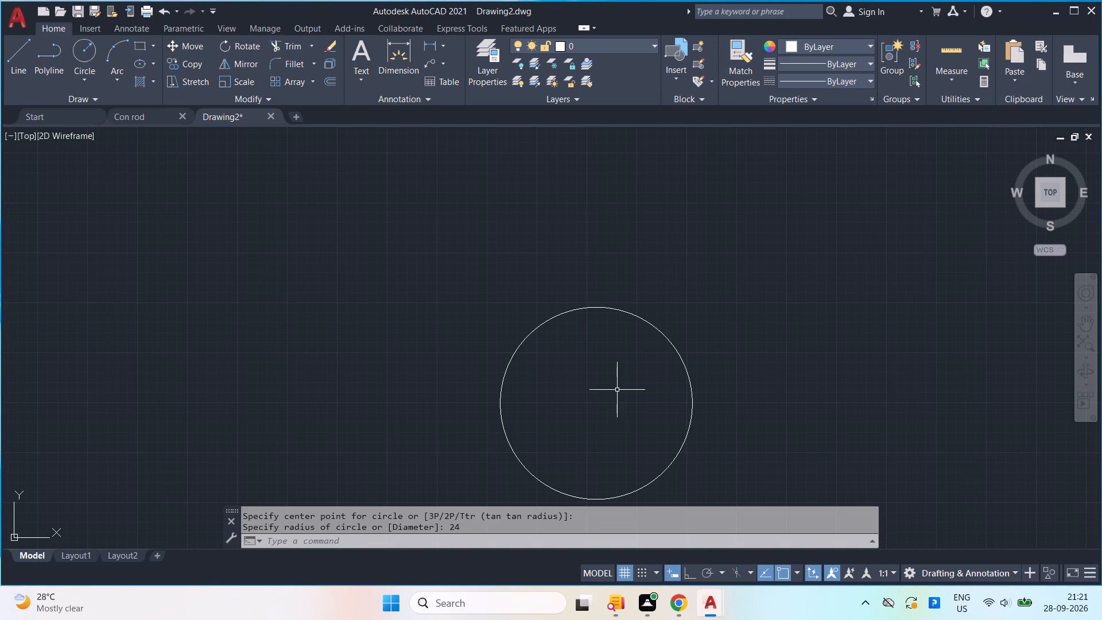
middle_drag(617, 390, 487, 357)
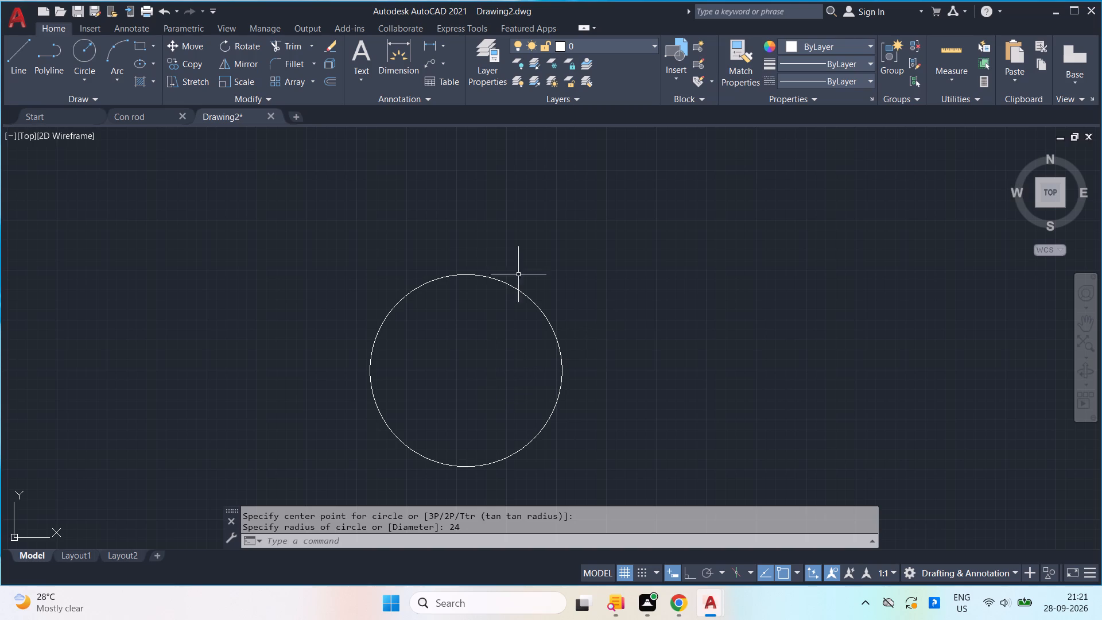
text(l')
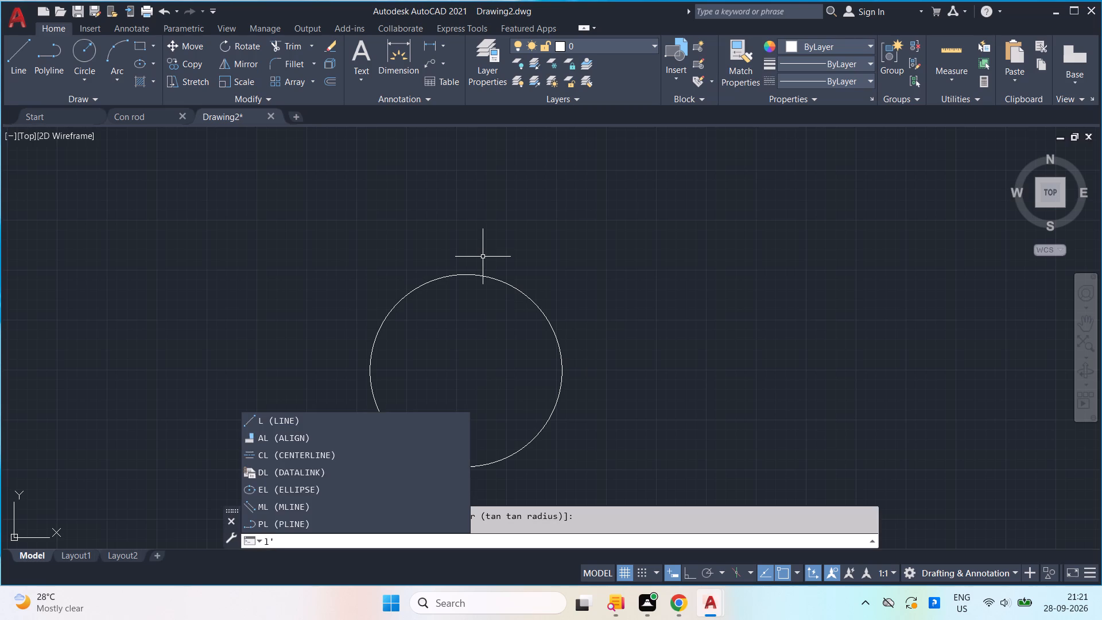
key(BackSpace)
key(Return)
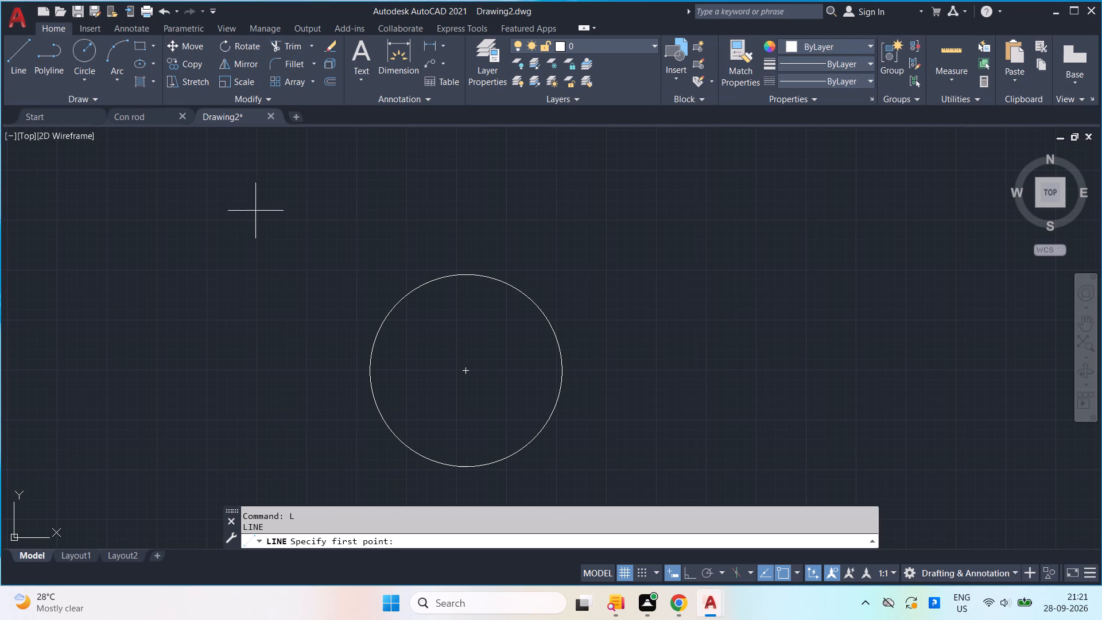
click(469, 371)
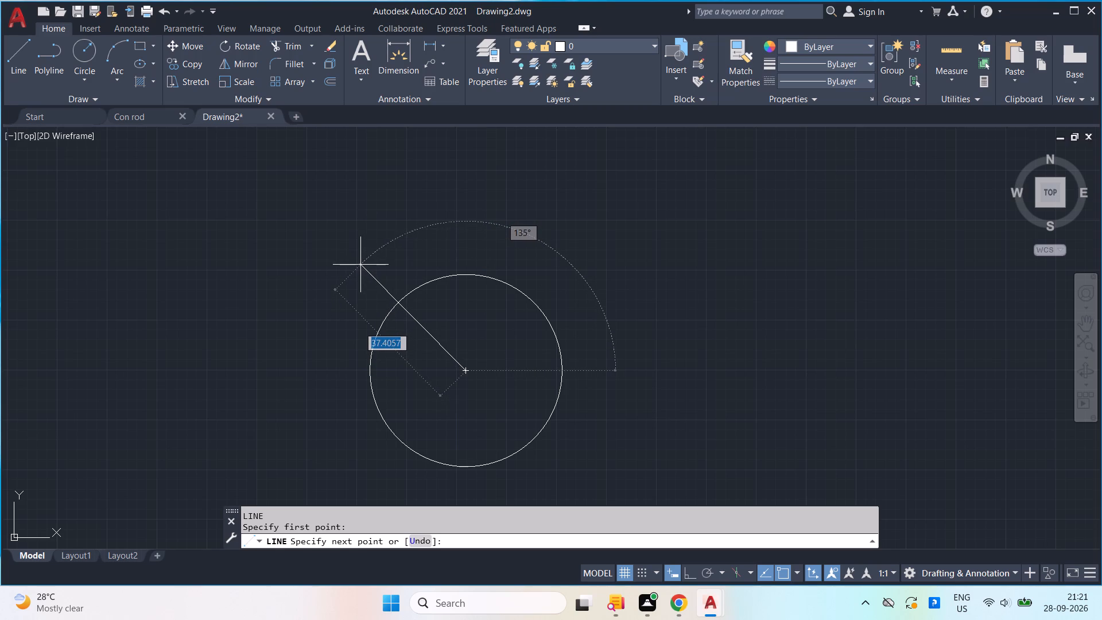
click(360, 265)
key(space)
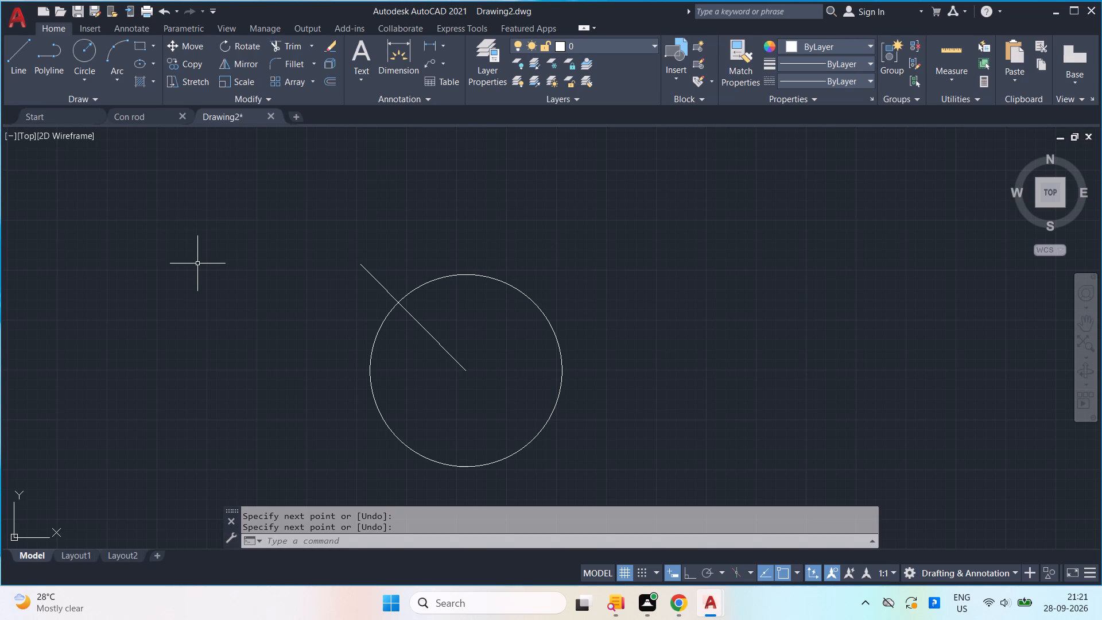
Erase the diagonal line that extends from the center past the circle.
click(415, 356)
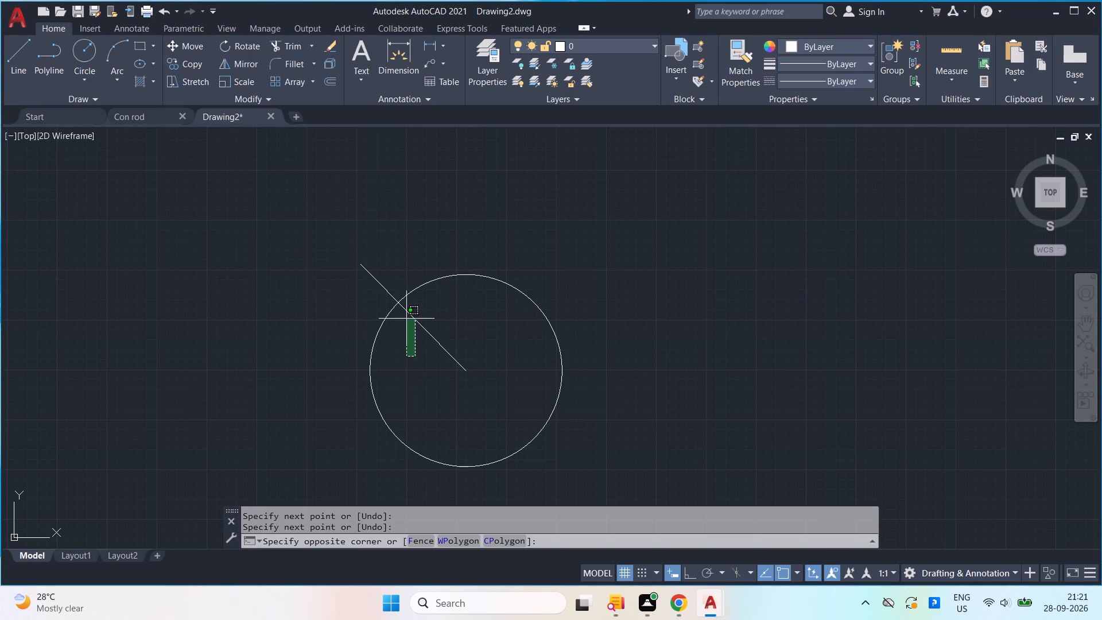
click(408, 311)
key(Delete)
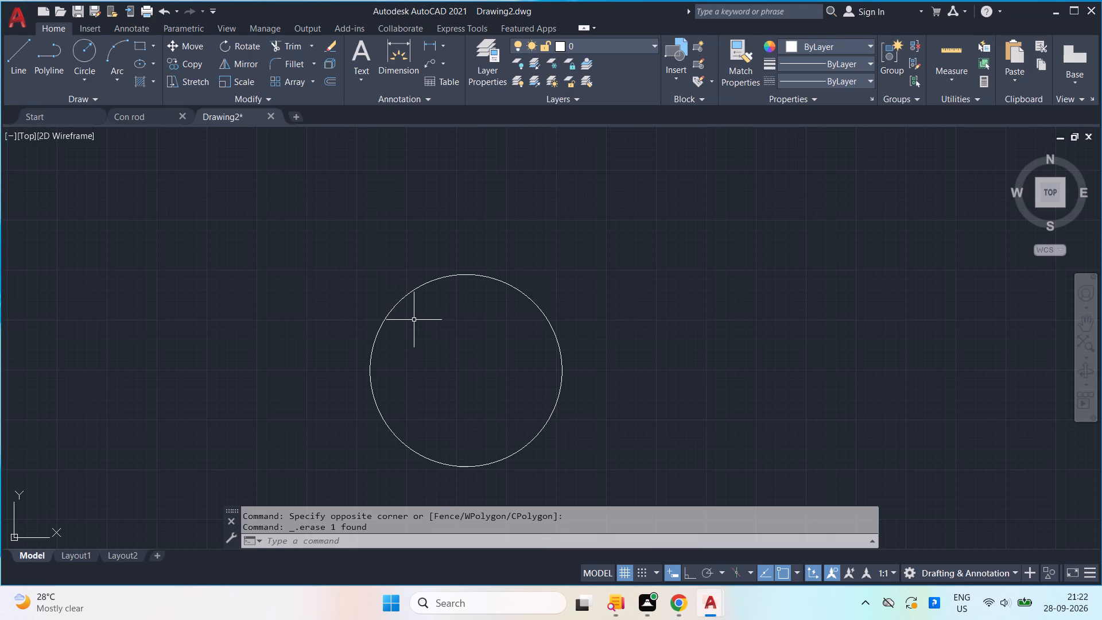
Draw a line 8 long at 135° from the circle's center toward its upper left.
key(l)
key(Return)
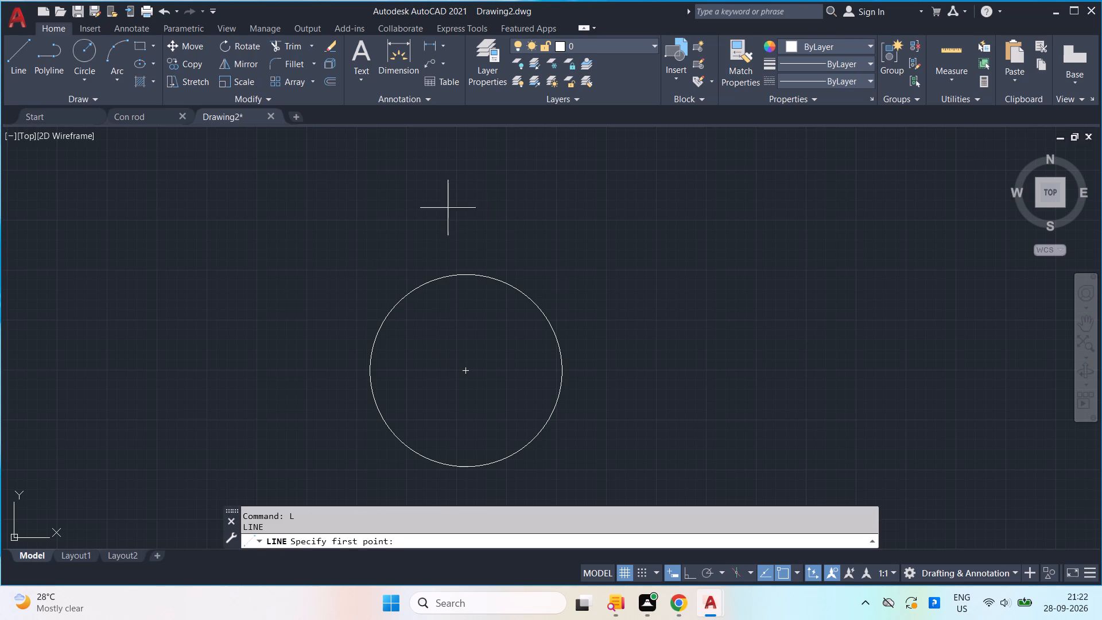
click(464, 374)
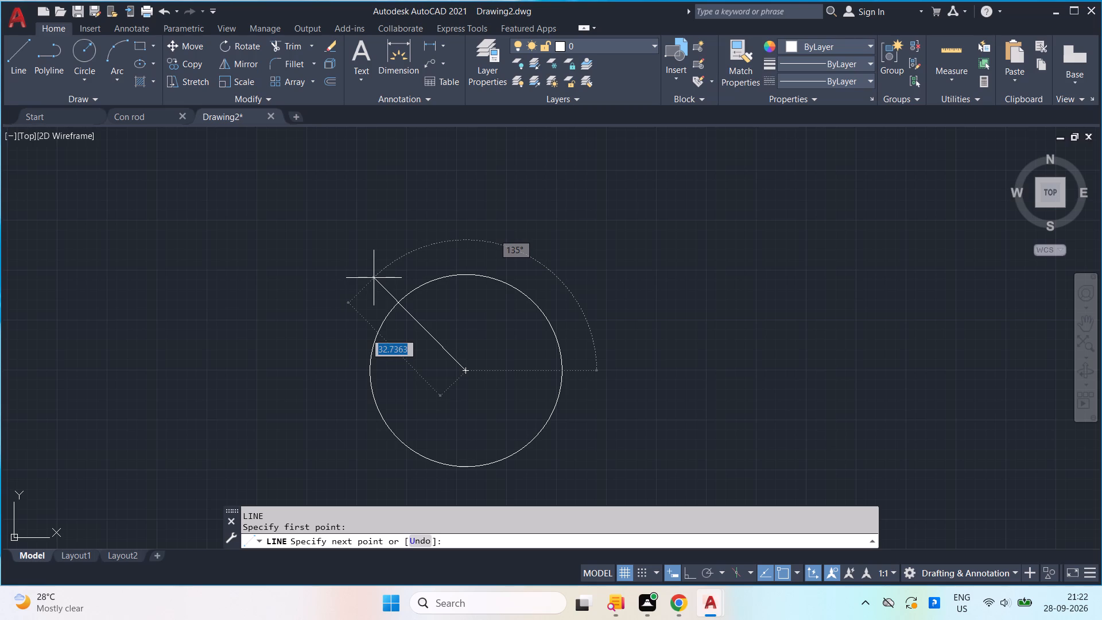
key(1)
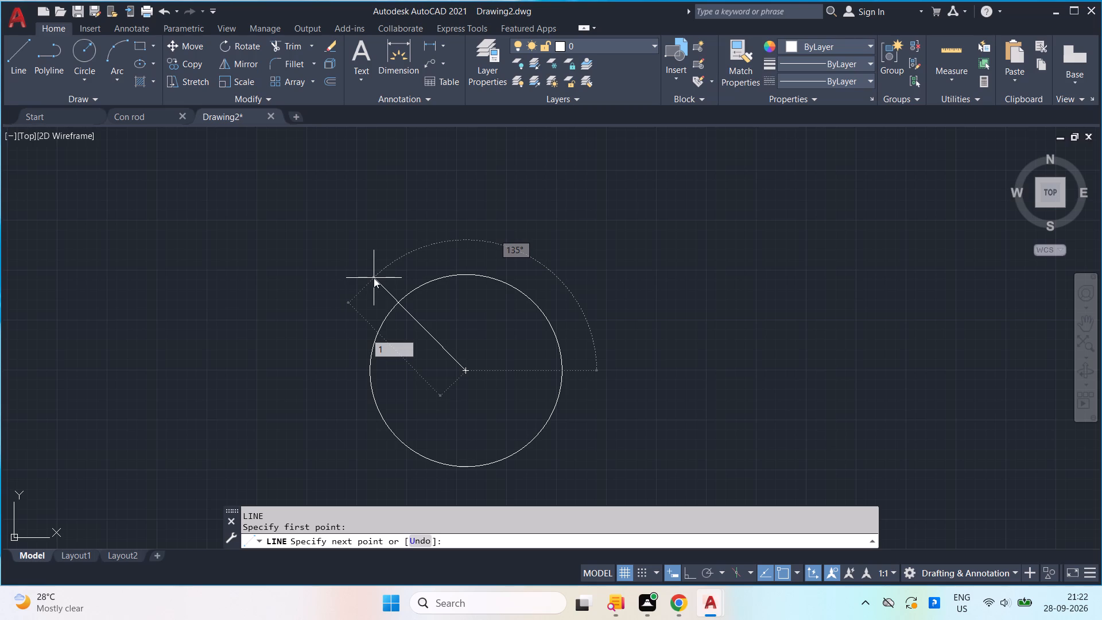
key(BackSpace)
key(8)
key(Return)
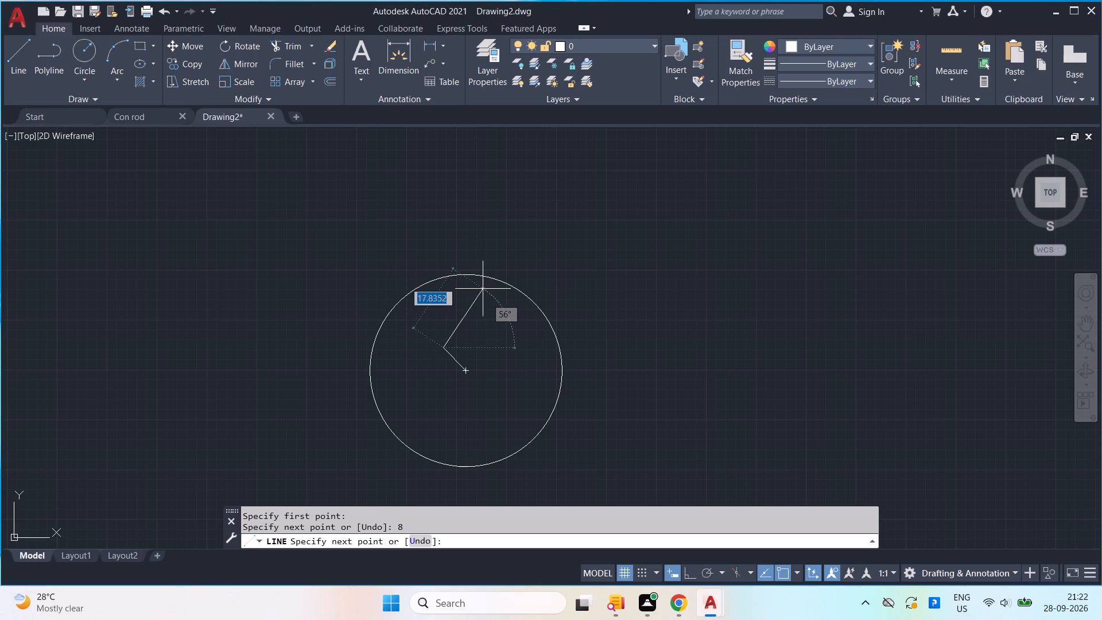
key(space)
Draw a second line 8 long from the circle's center at 315°, in line with the first one.
scroll(453, 385, up, 2)
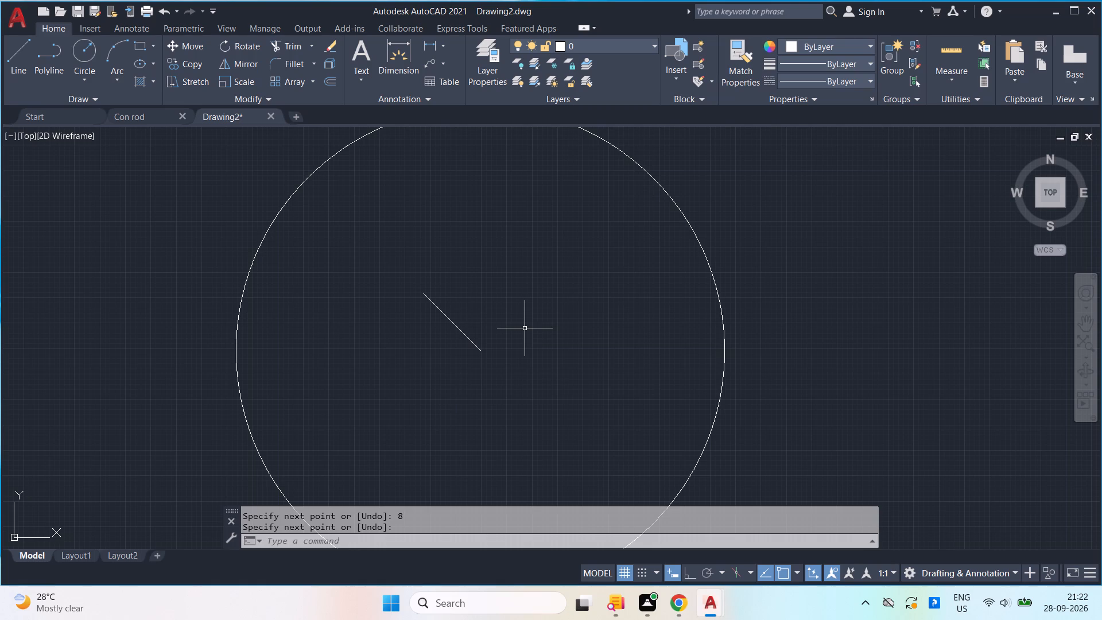
key(l)
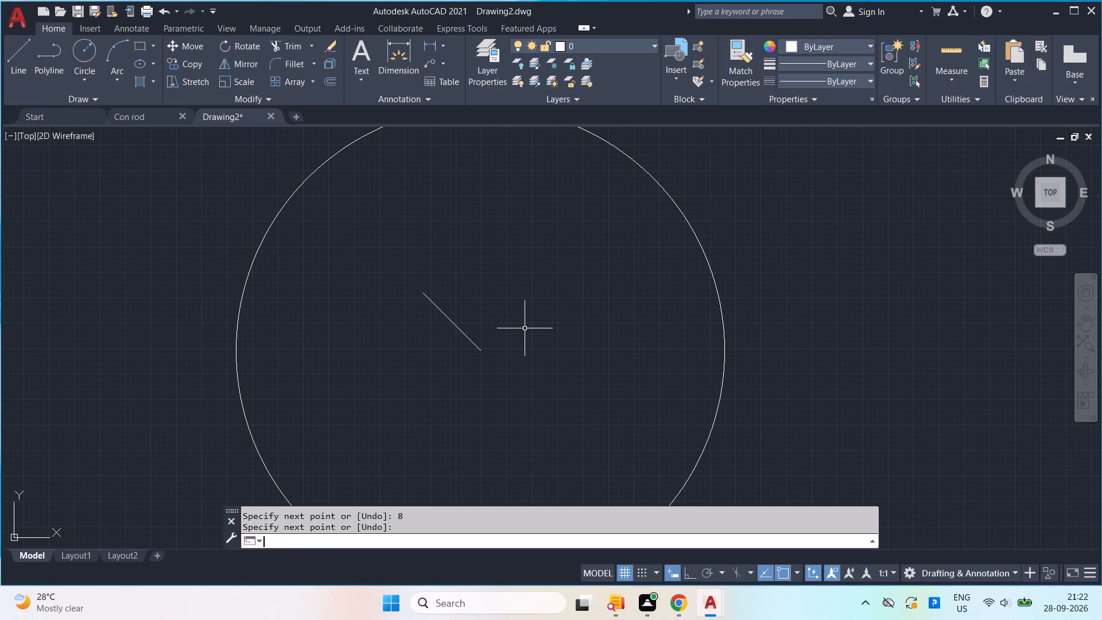
key(Return)
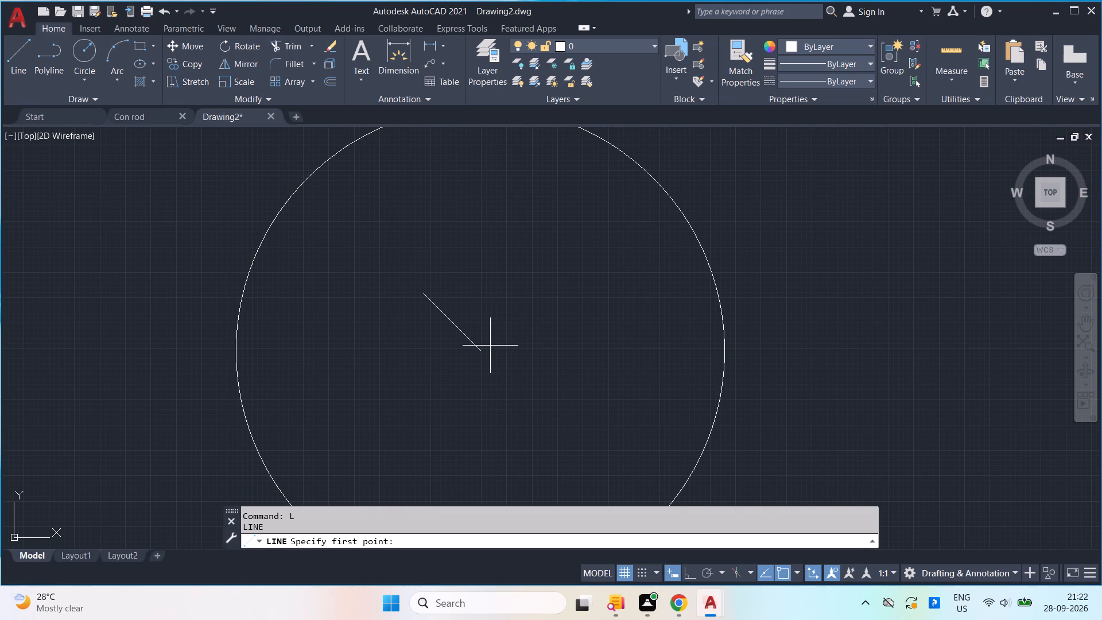
click(478, 354)
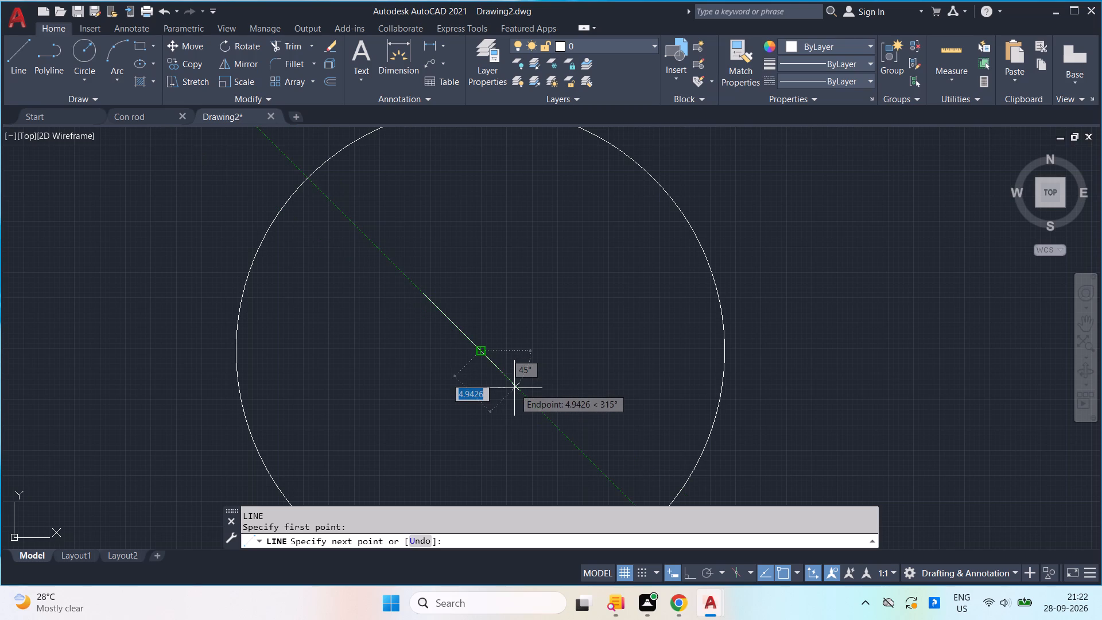
key(8)
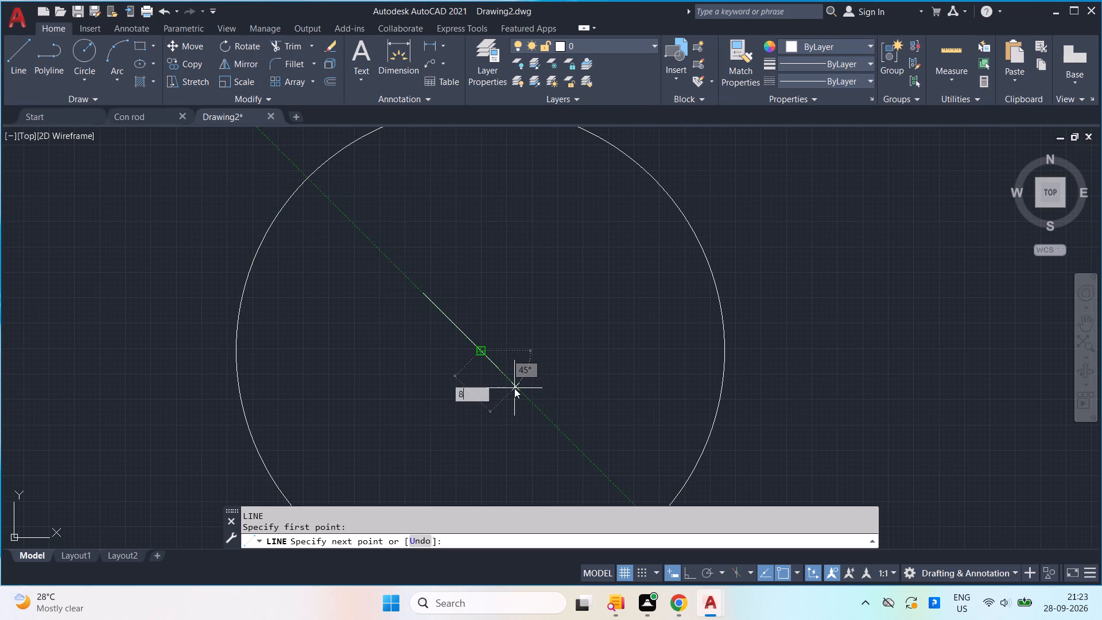
key(Return)
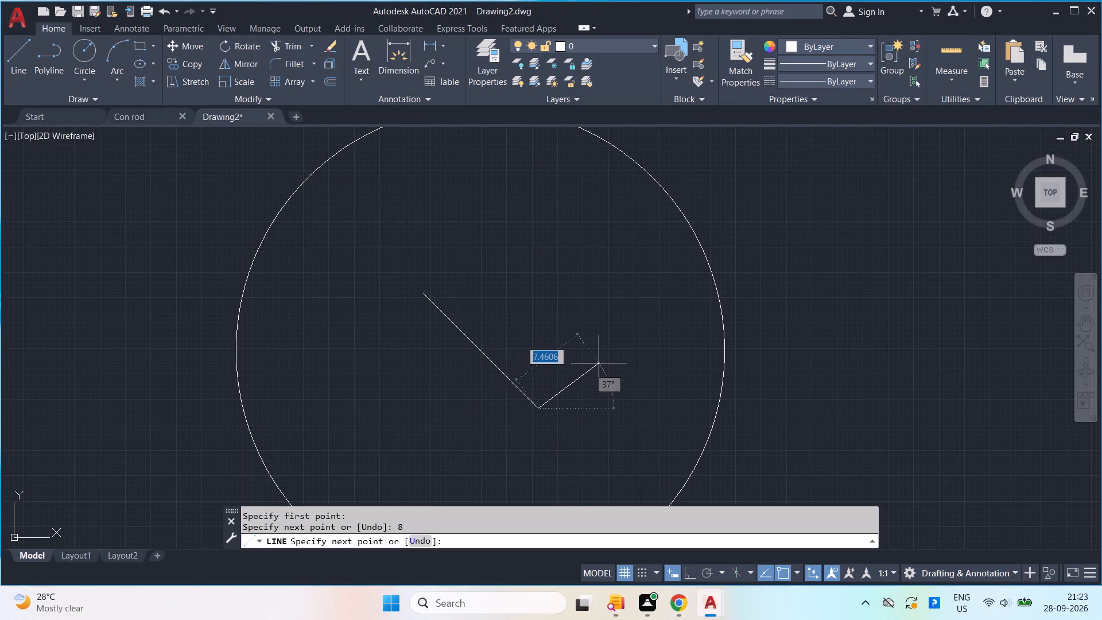
key(space)
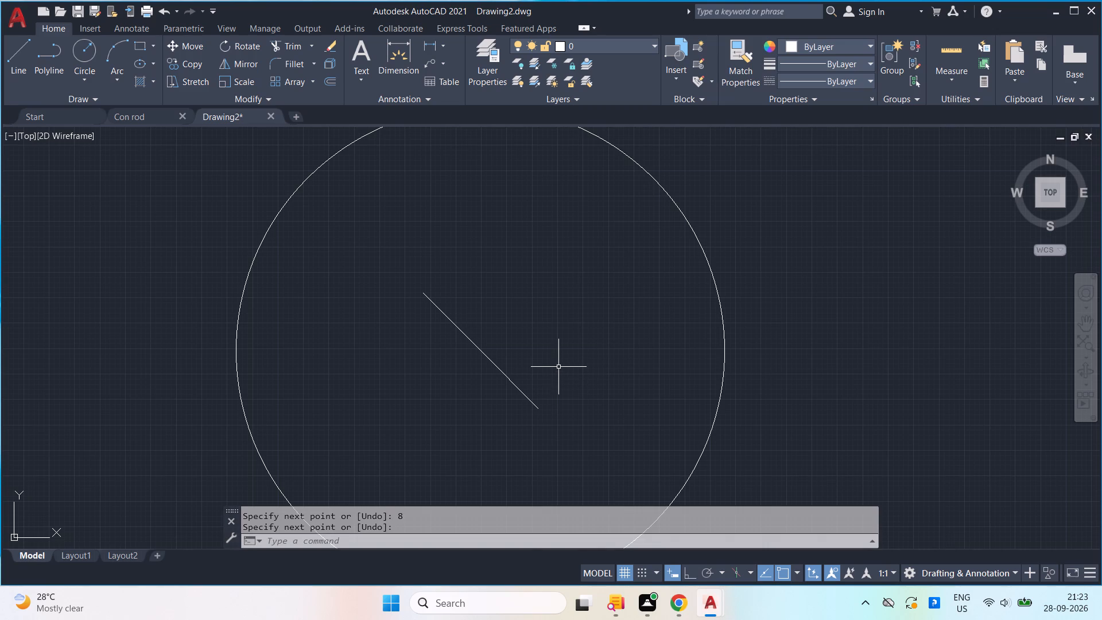
Draw a circle of diameter 9.6 centered on the upper-left end of the diagonal line.
key(c)
key(Return)
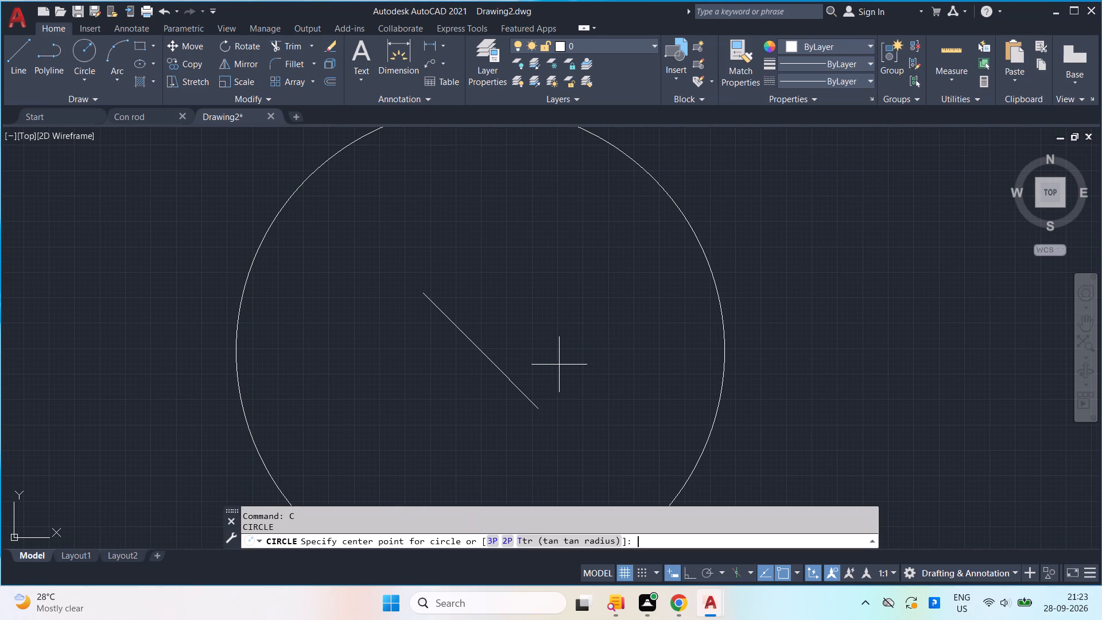
click(425, 293)
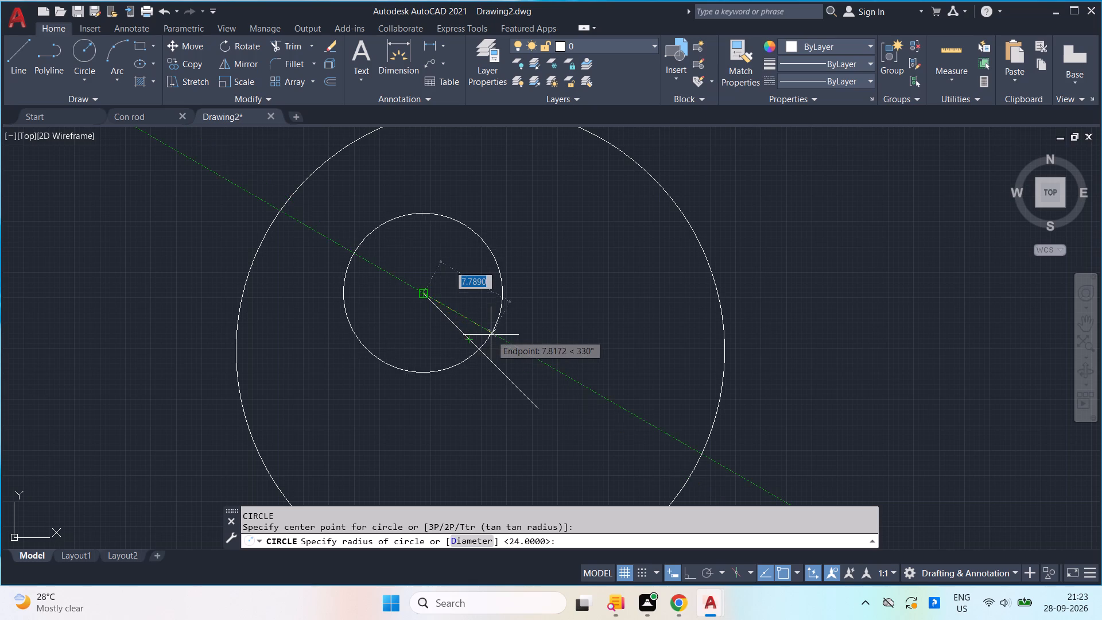
click(483, 542)
key(9)
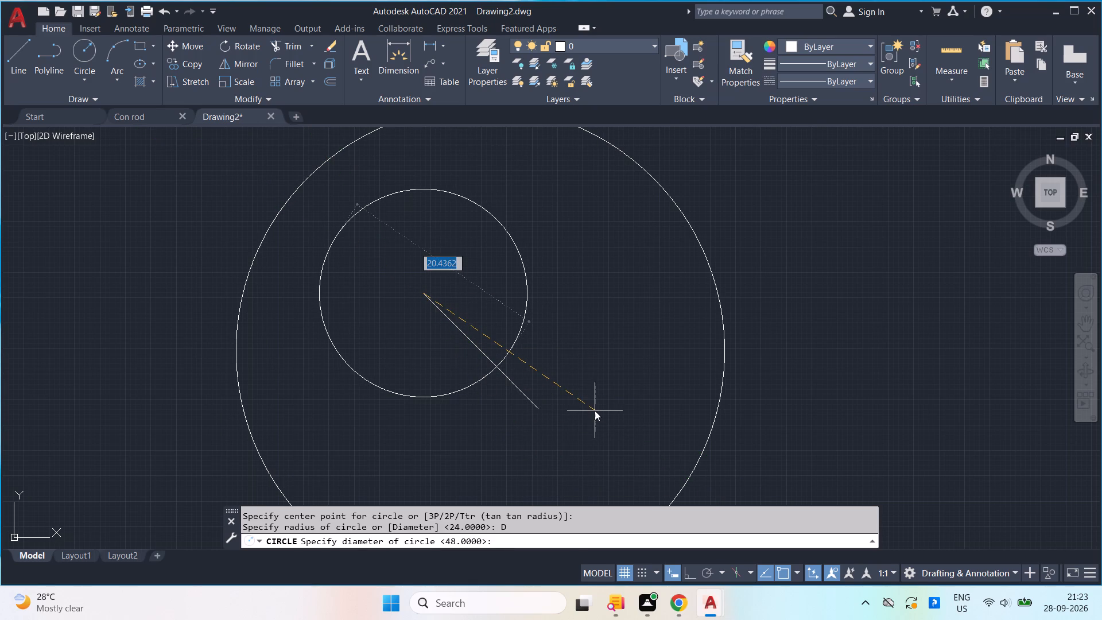
text(.6)
key(Return)
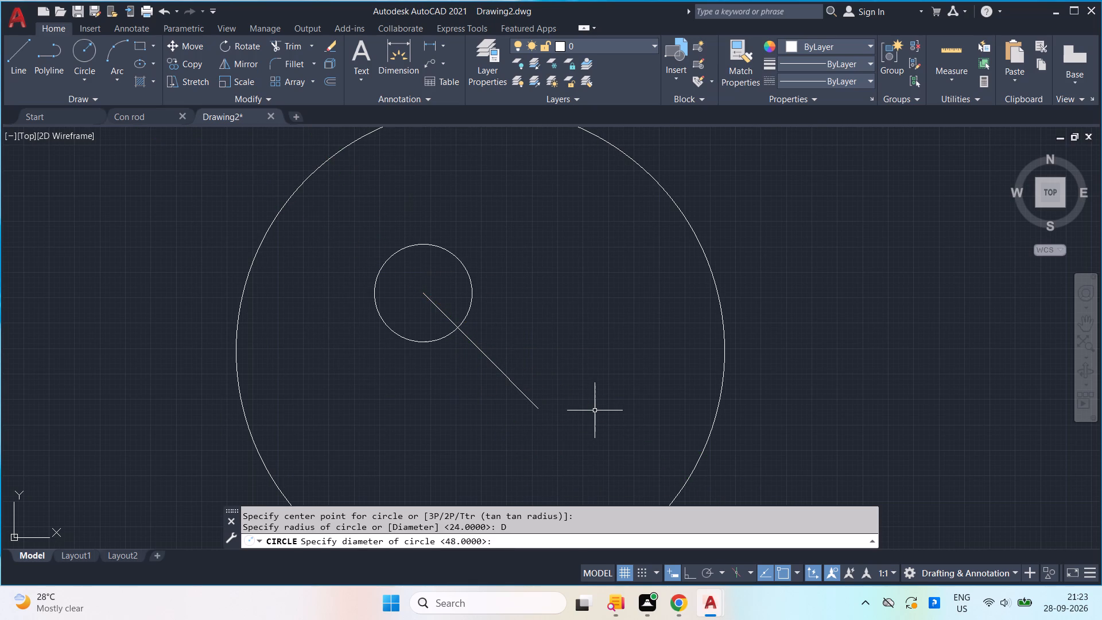
Copy the 9.6 diameter circle from its center to the lower-right end of the diagonal line.
click(403, 382)
click(357, 317)
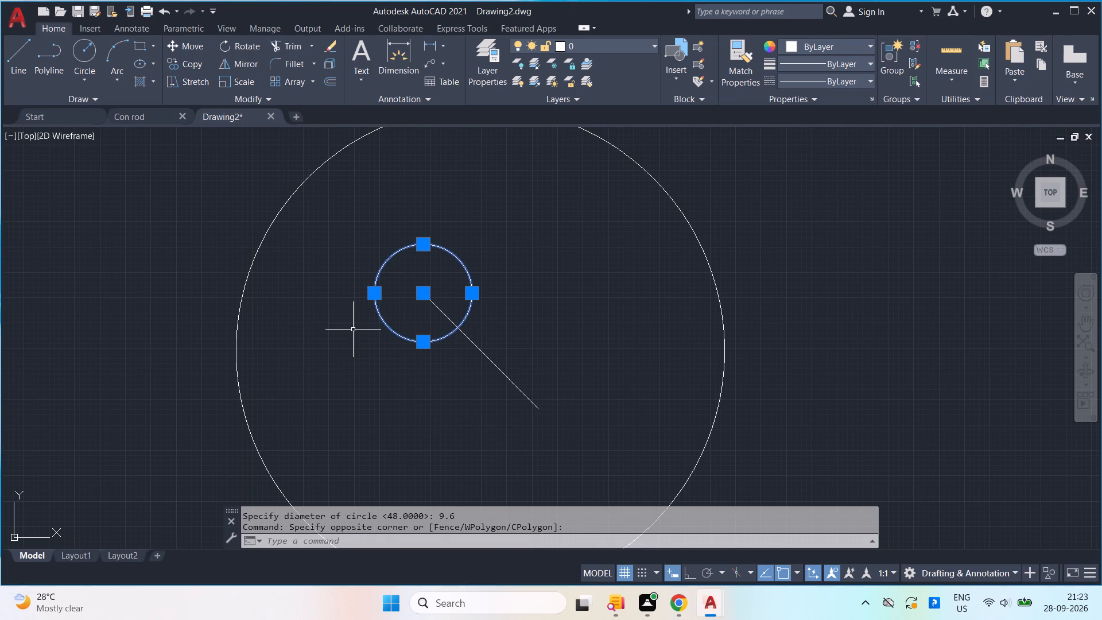
text(co)
key(Return)
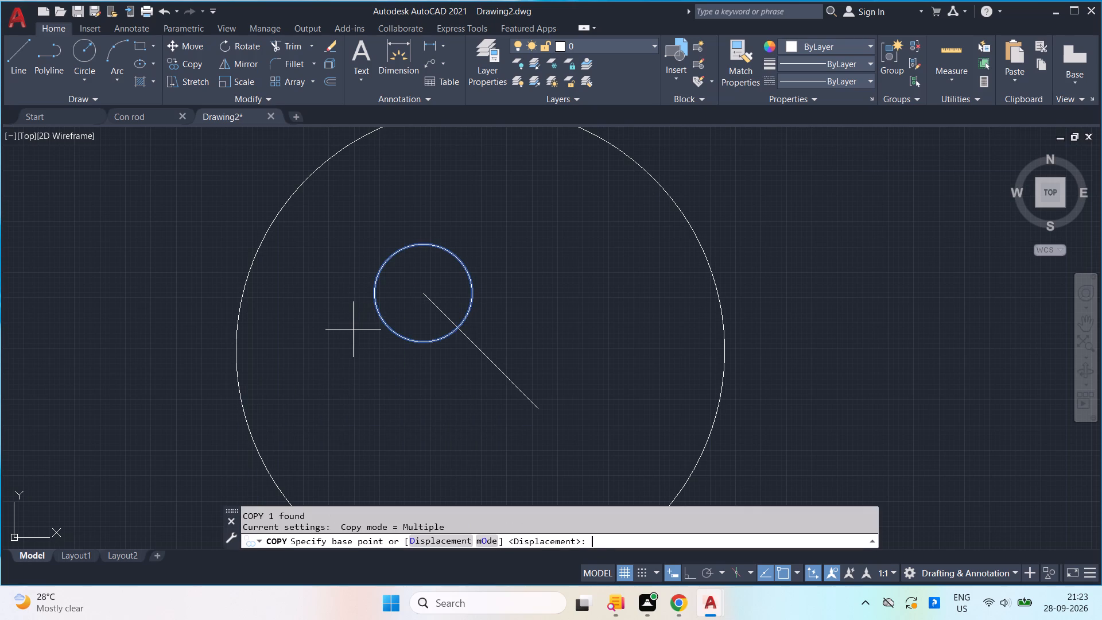
click(424, 294)
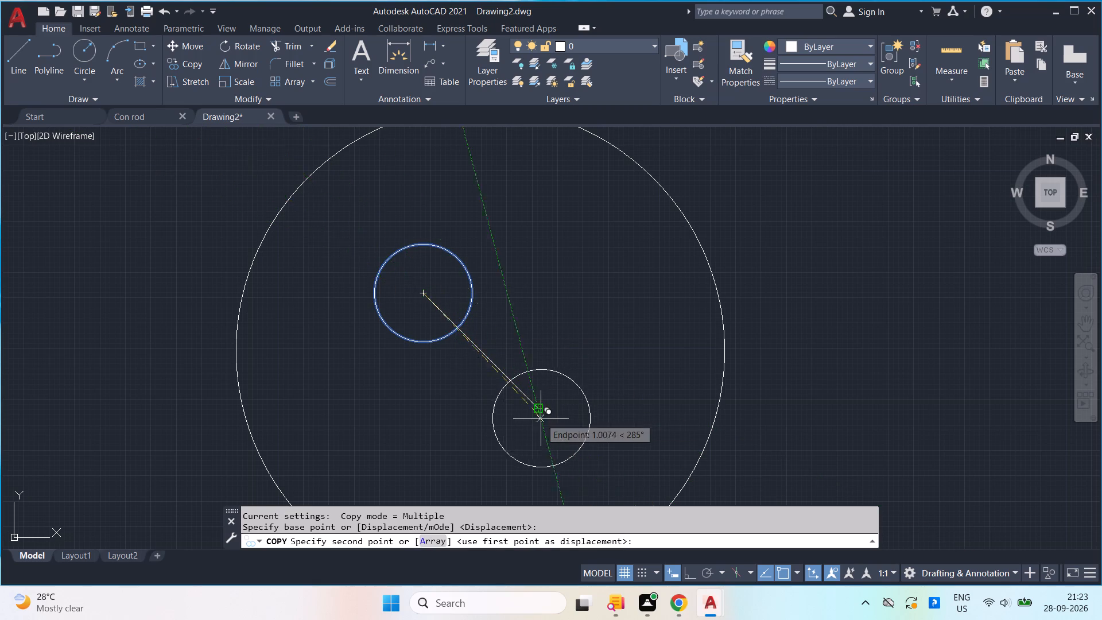
scroll(540, 418, up, 2)
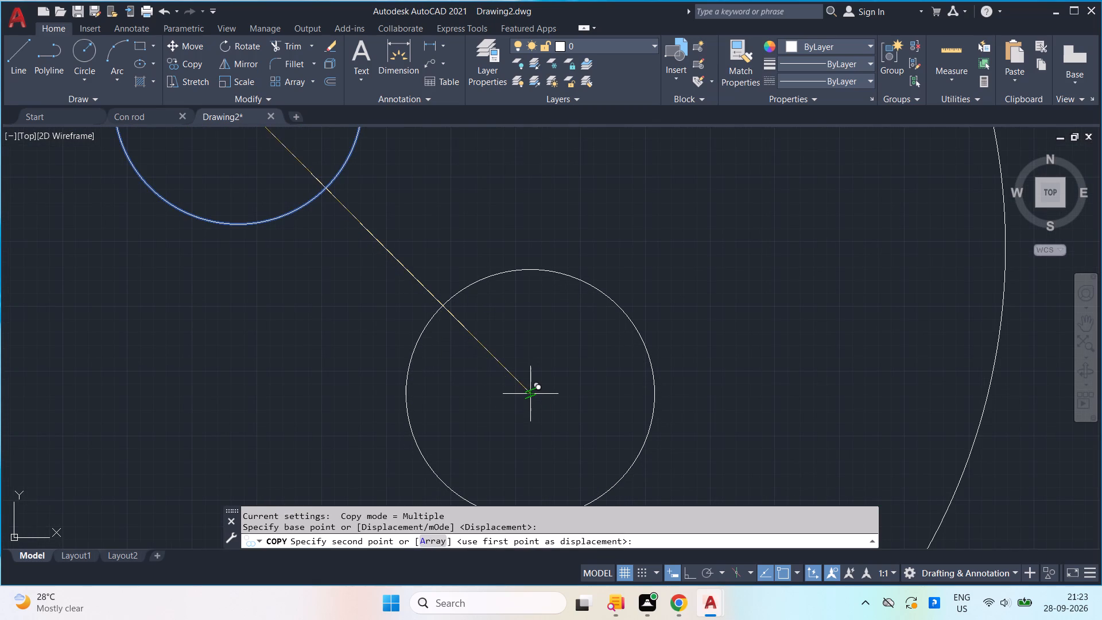
click(531, 394)
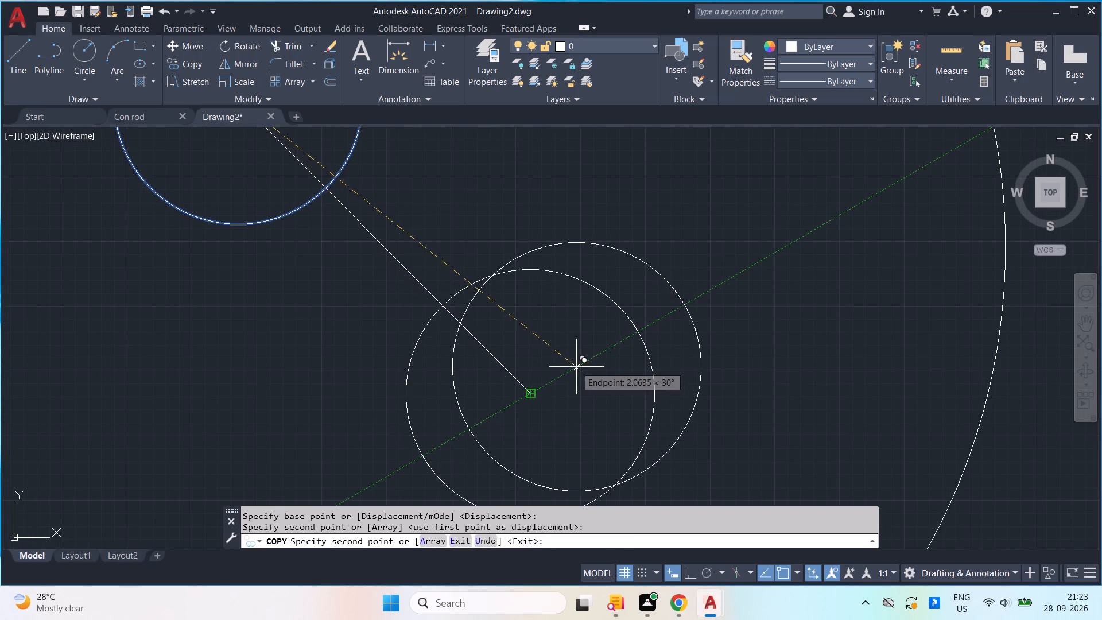
key(space)
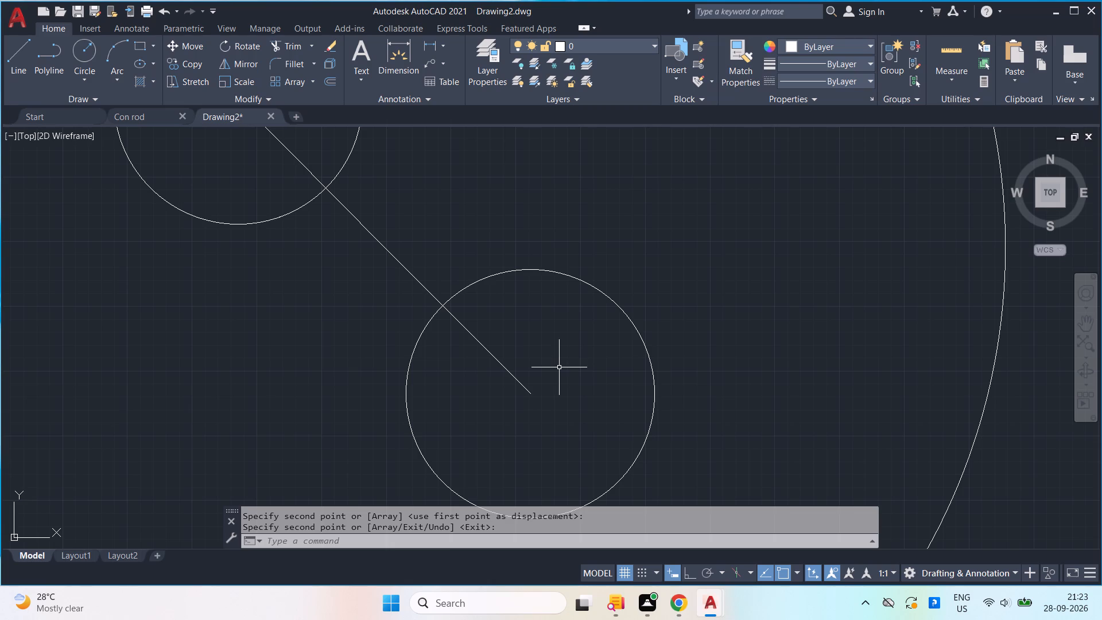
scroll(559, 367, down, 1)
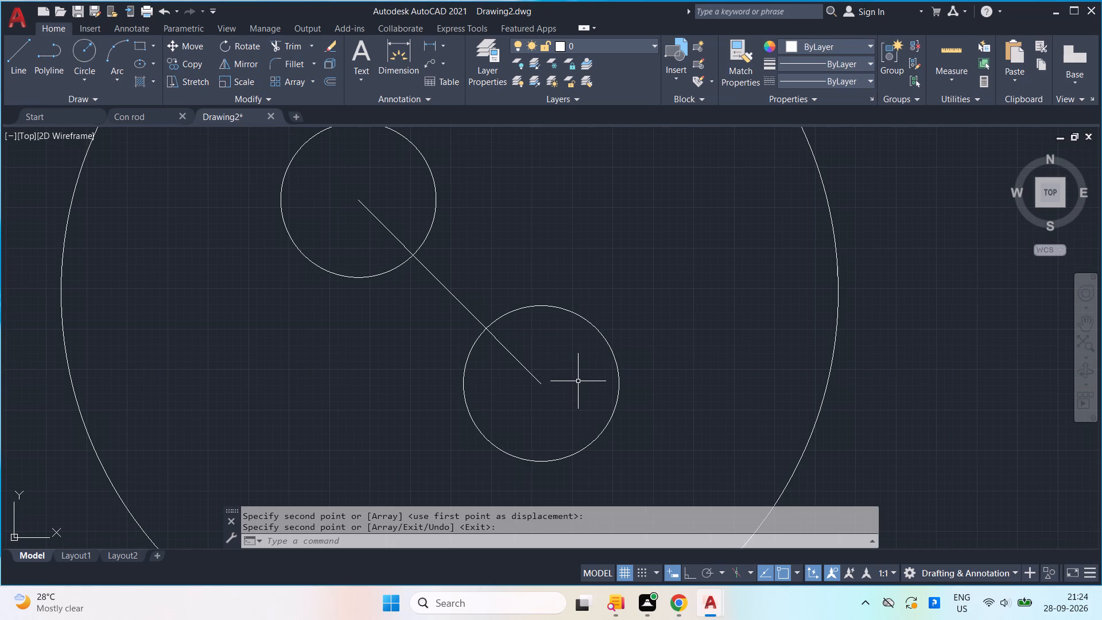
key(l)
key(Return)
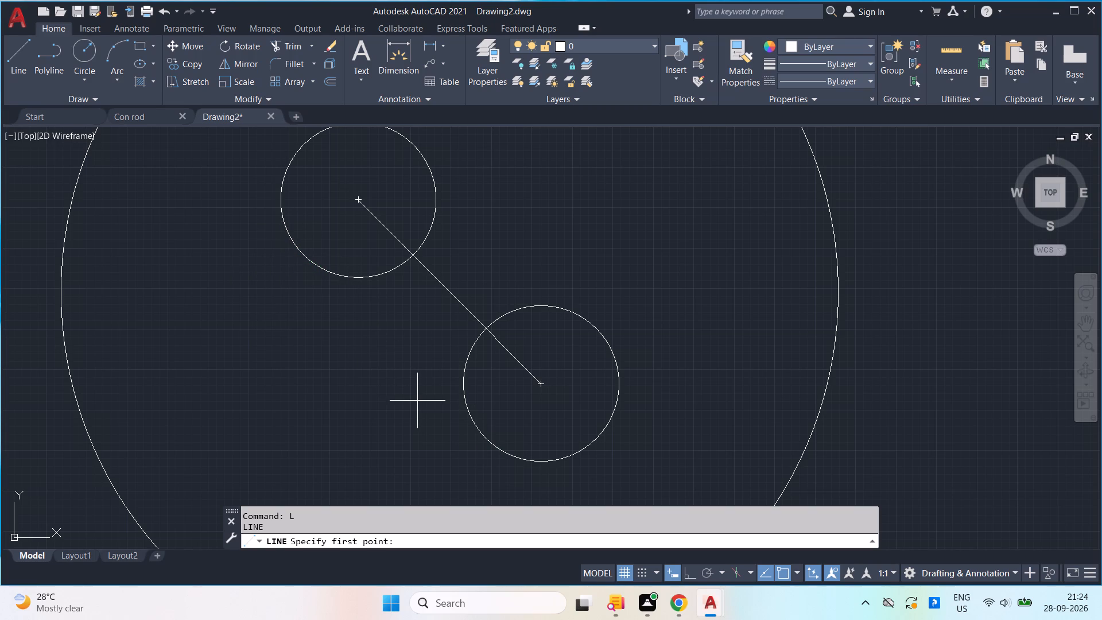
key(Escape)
Copy both diagonal line segments from the large circle's center 4.8 toward the lower left at 220°.
click(494, 310)
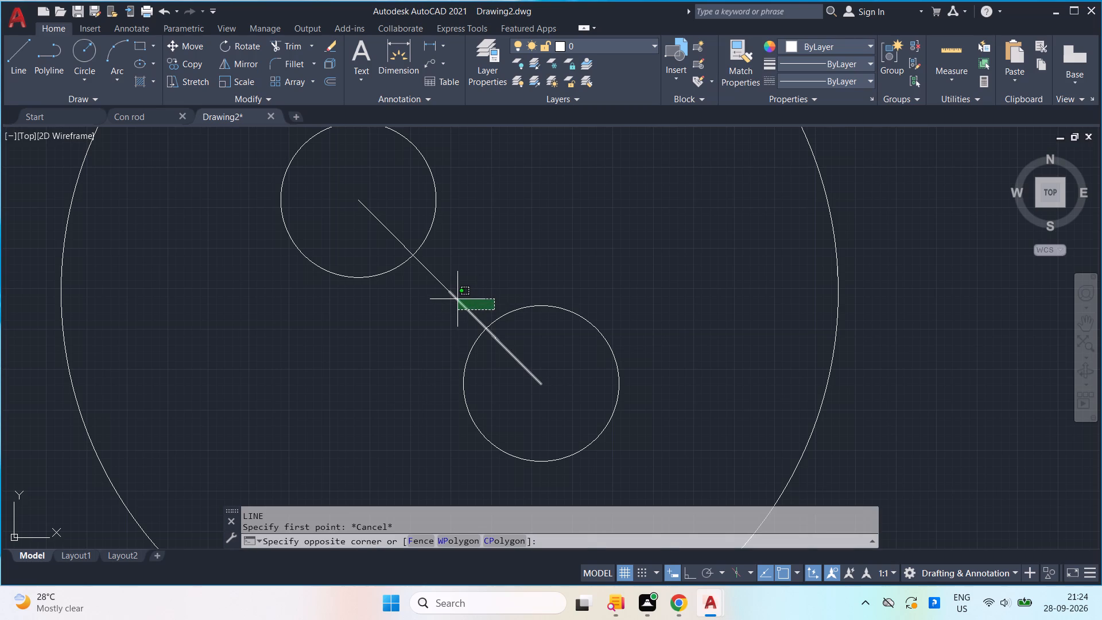
click(408, 287)
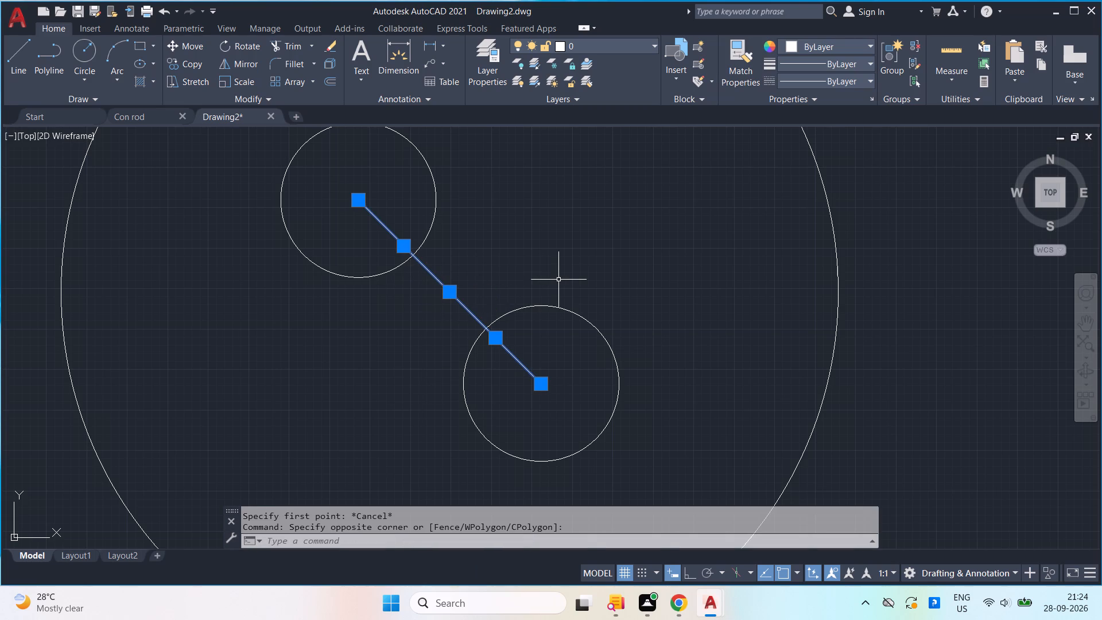
key(c)
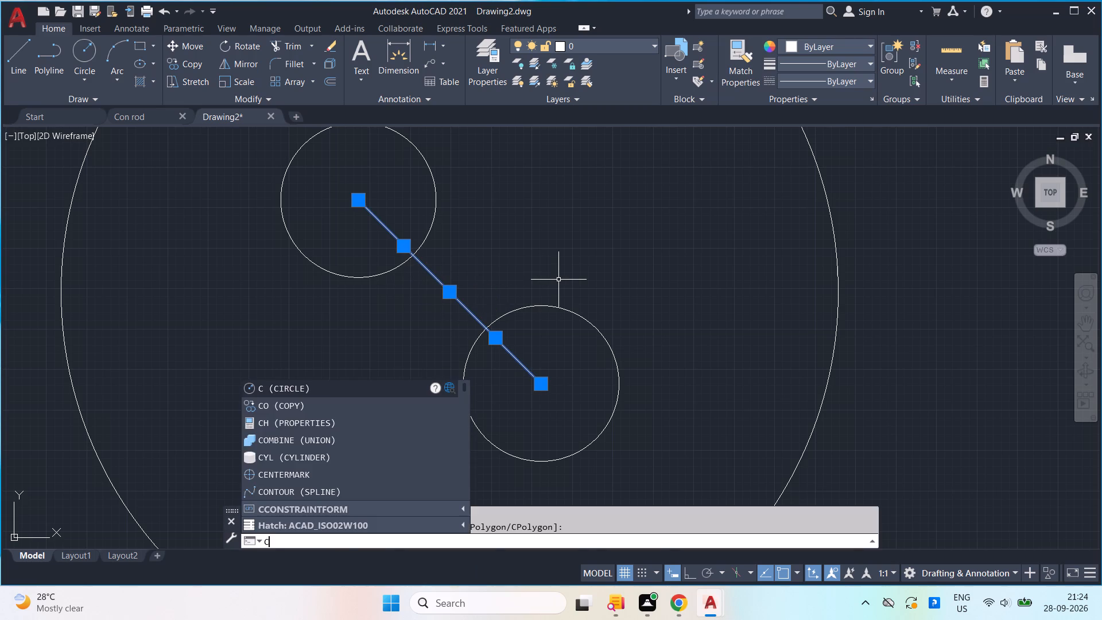
key(o)
key(Return)
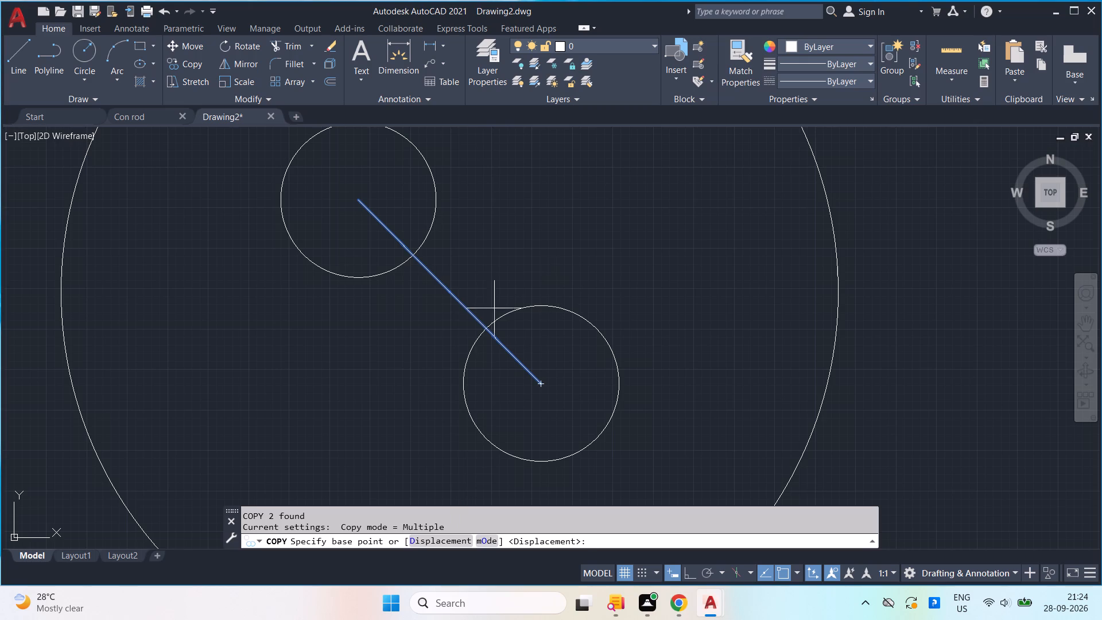
click(444, 292)
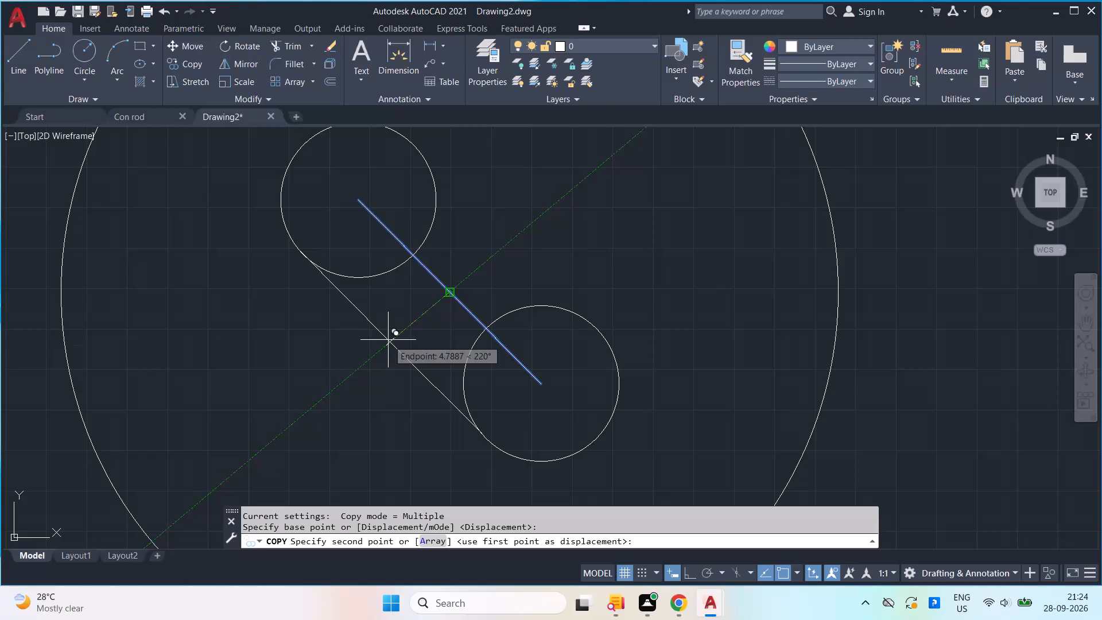
key(4)
text(.8)
key(Return)
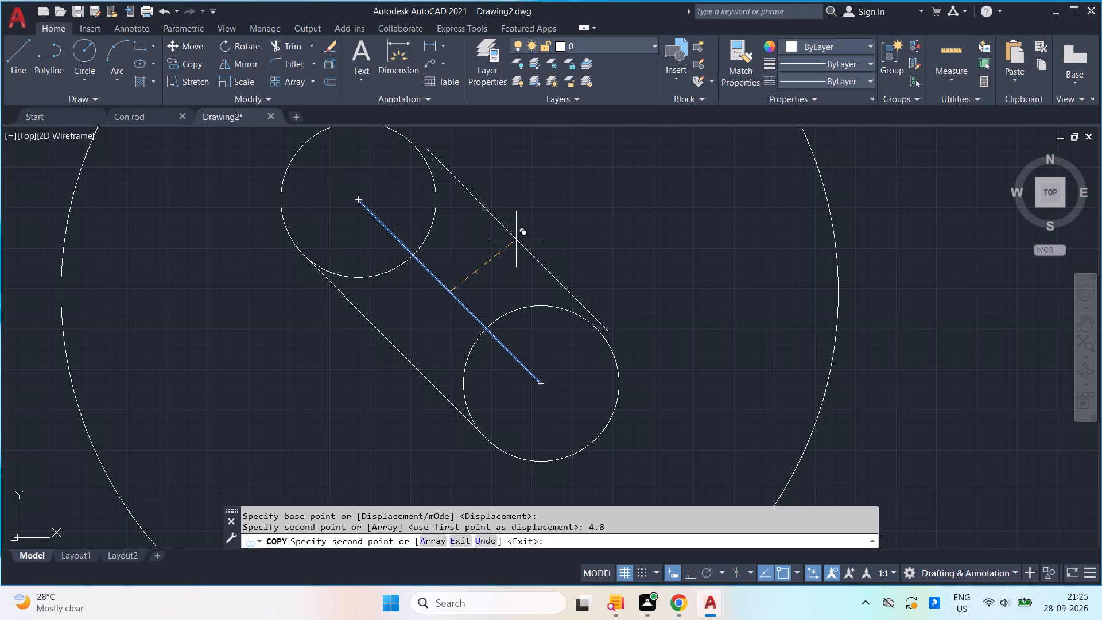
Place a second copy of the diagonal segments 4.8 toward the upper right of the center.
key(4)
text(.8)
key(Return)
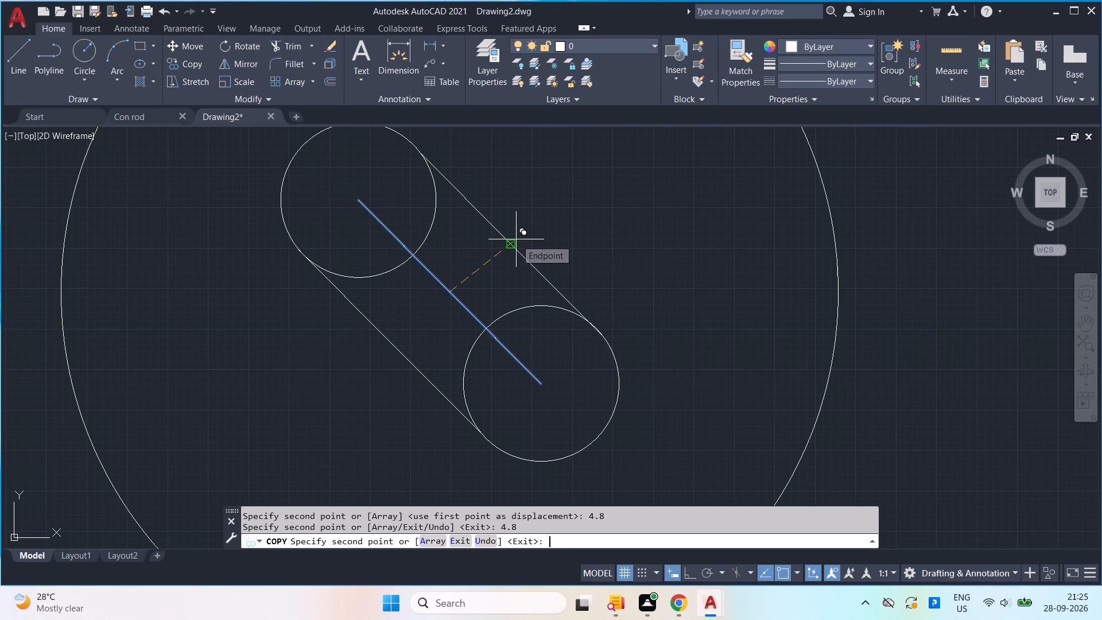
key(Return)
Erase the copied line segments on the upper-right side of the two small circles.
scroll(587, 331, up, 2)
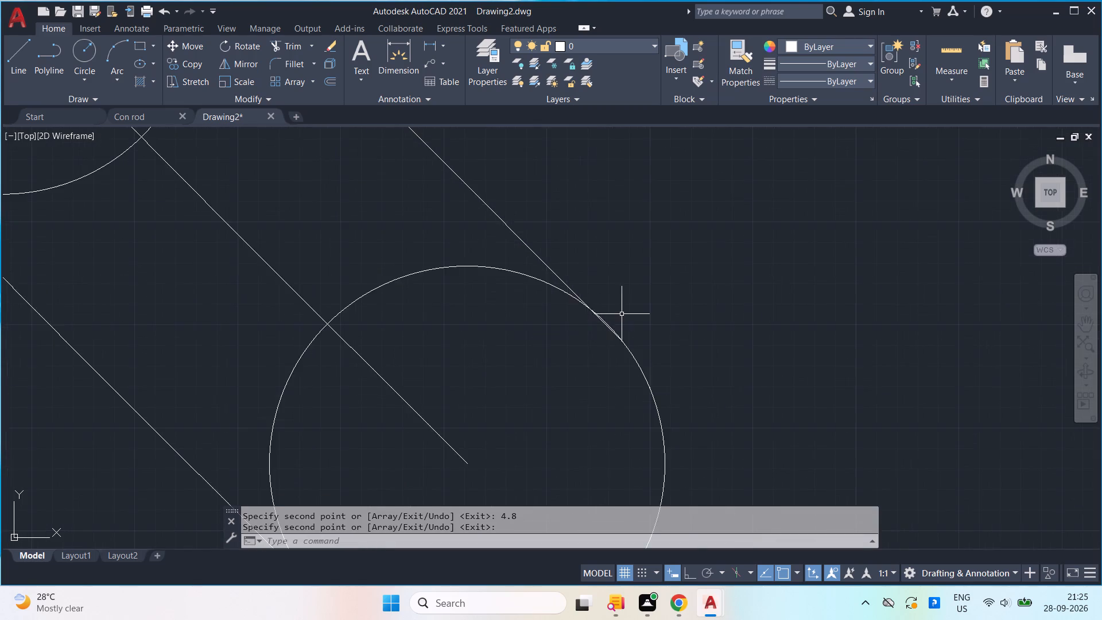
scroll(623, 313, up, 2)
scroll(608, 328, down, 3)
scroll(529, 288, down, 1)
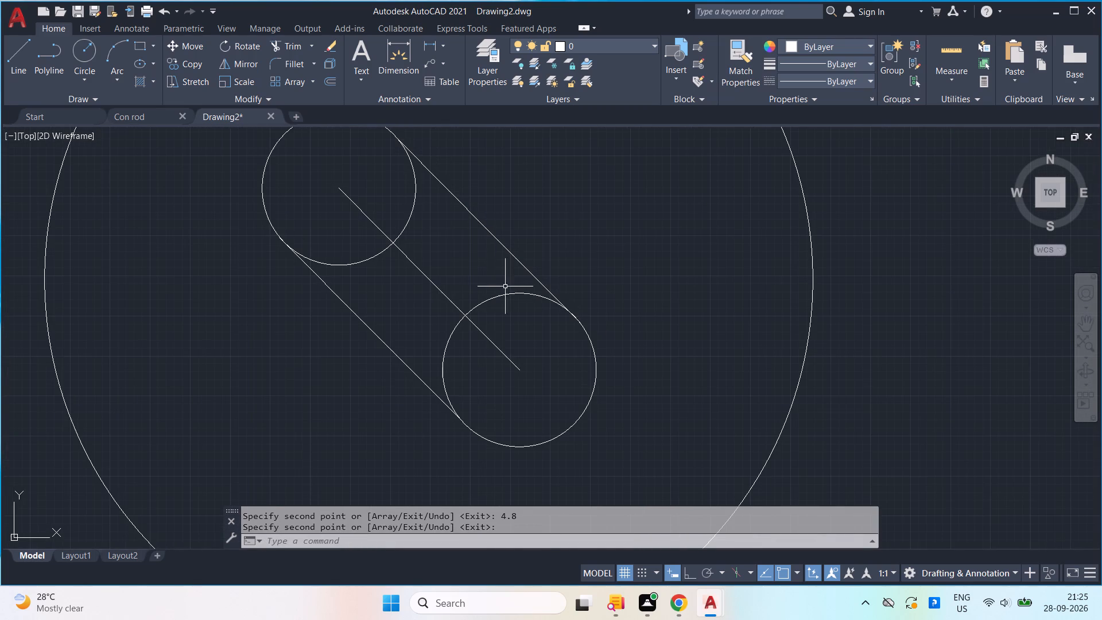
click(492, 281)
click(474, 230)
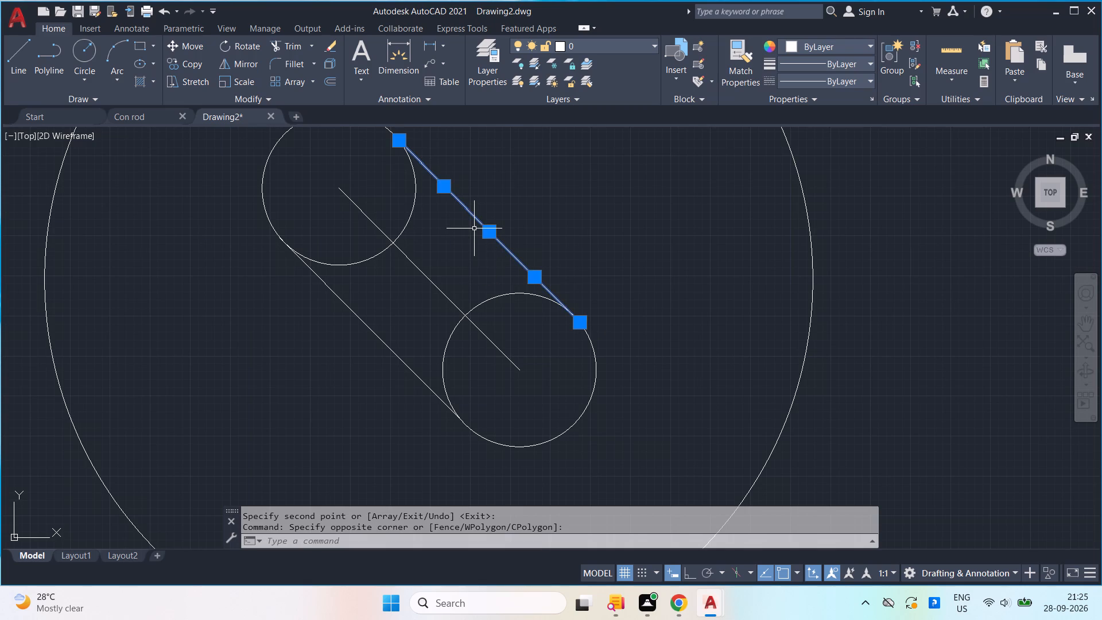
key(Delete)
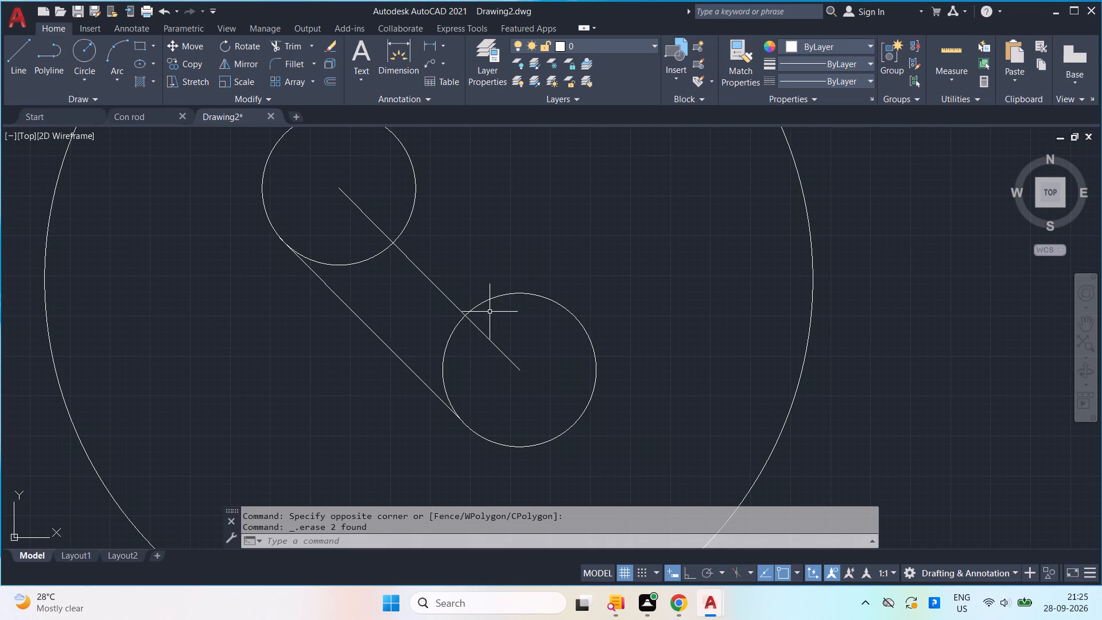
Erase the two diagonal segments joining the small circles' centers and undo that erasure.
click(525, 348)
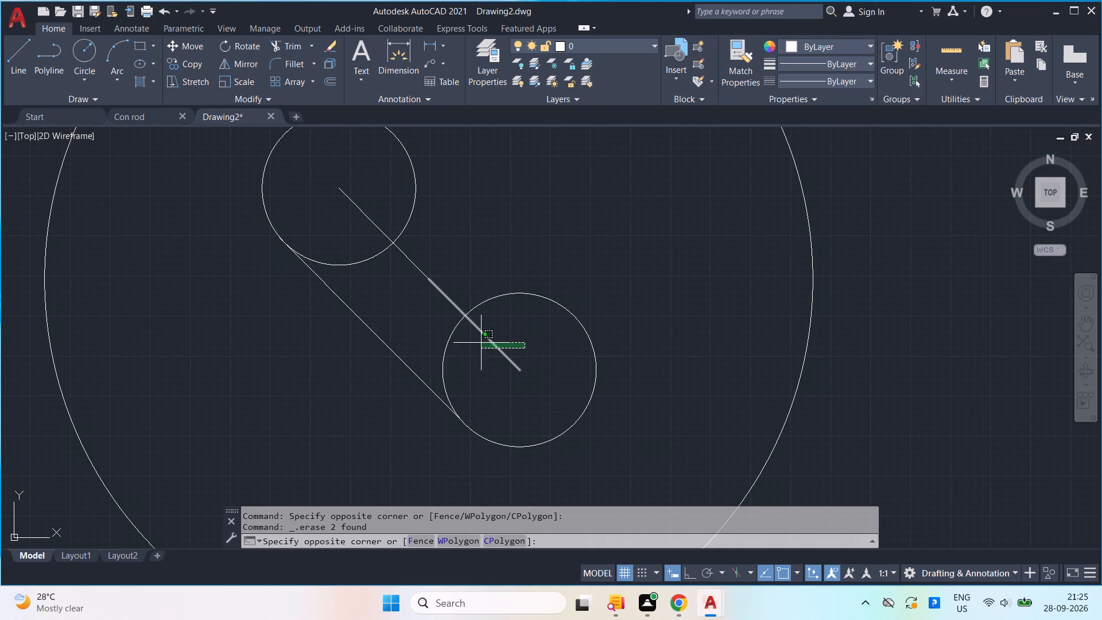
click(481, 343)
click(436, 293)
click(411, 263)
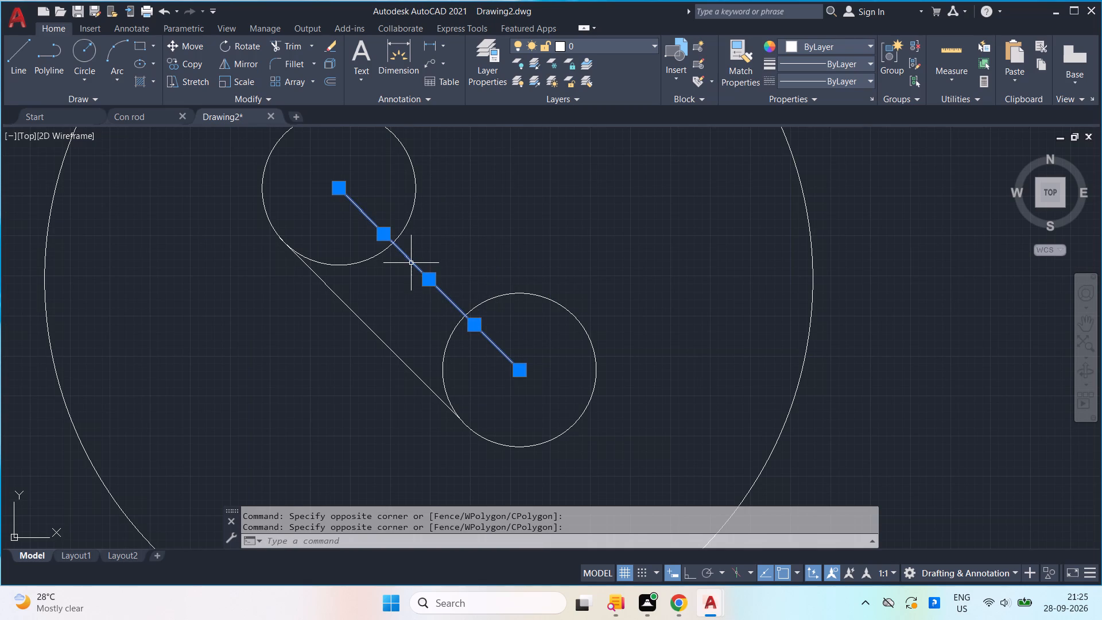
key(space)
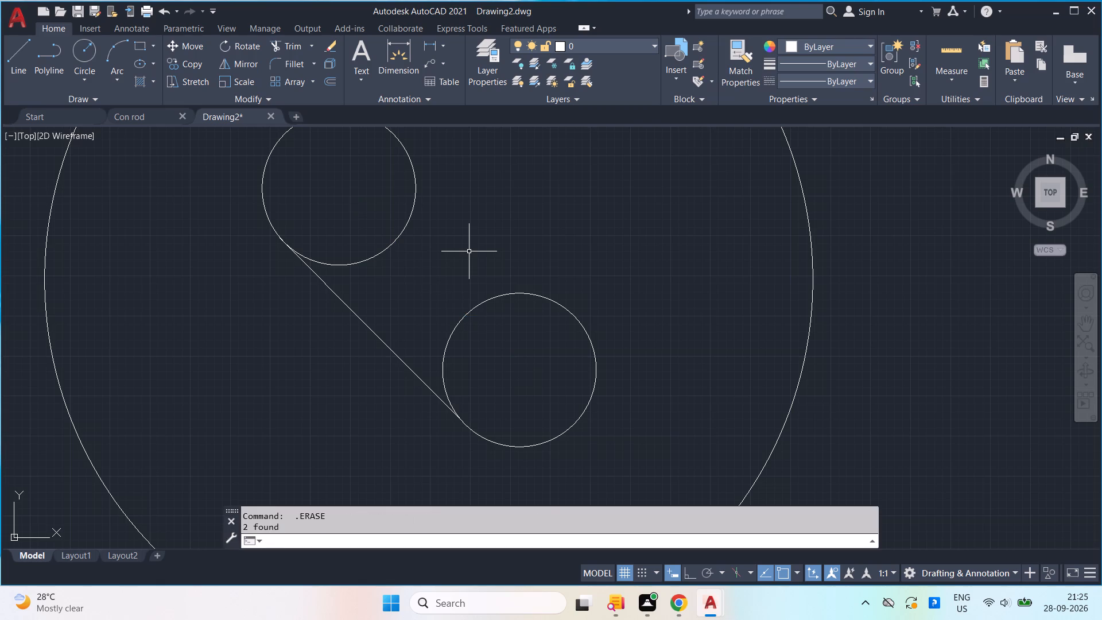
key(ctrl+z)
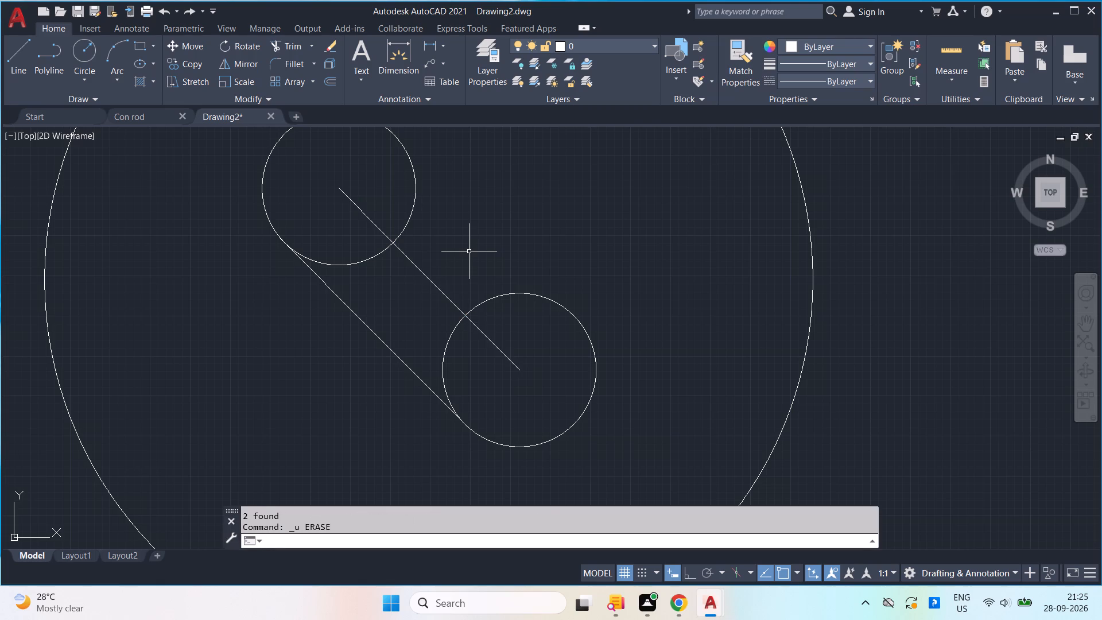
Copy the two diagonal center segments from the lower small circle's center 4.8 toward the upper right, using 45° polar tracking.
click(449, 267)
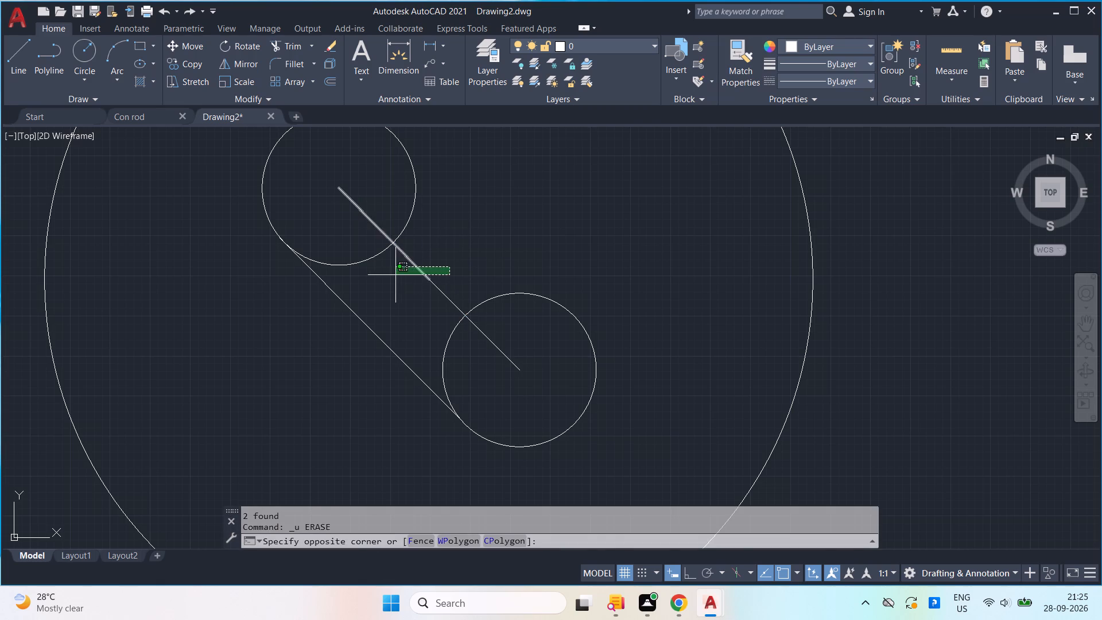
click(395, 275)
drag(478, 289, 469, 293)
click(416, 296)
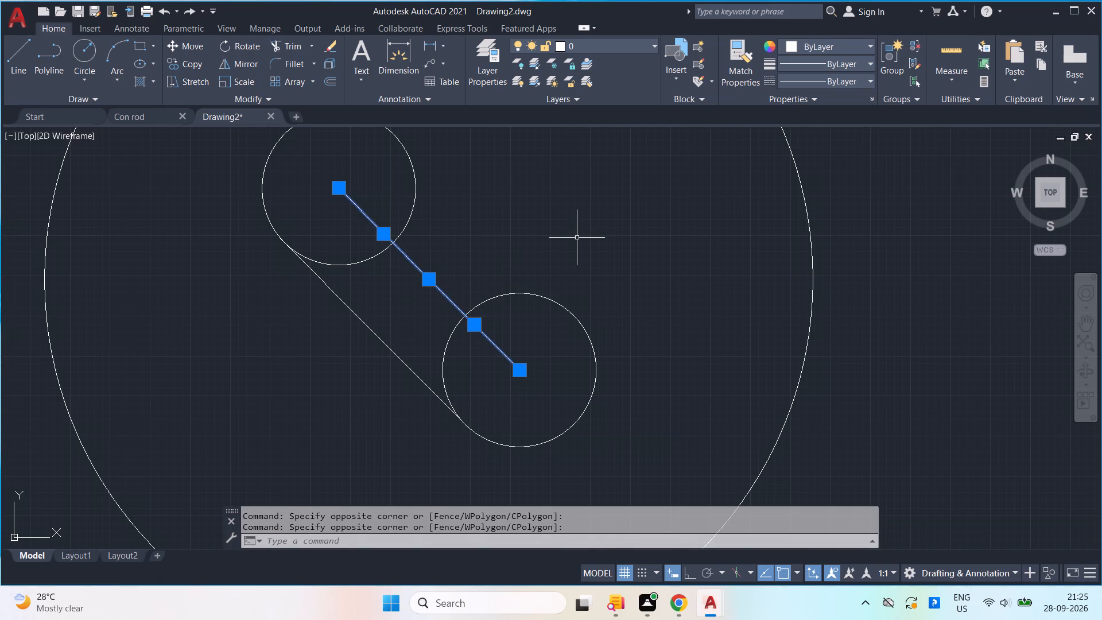
text(co)
key(Return)
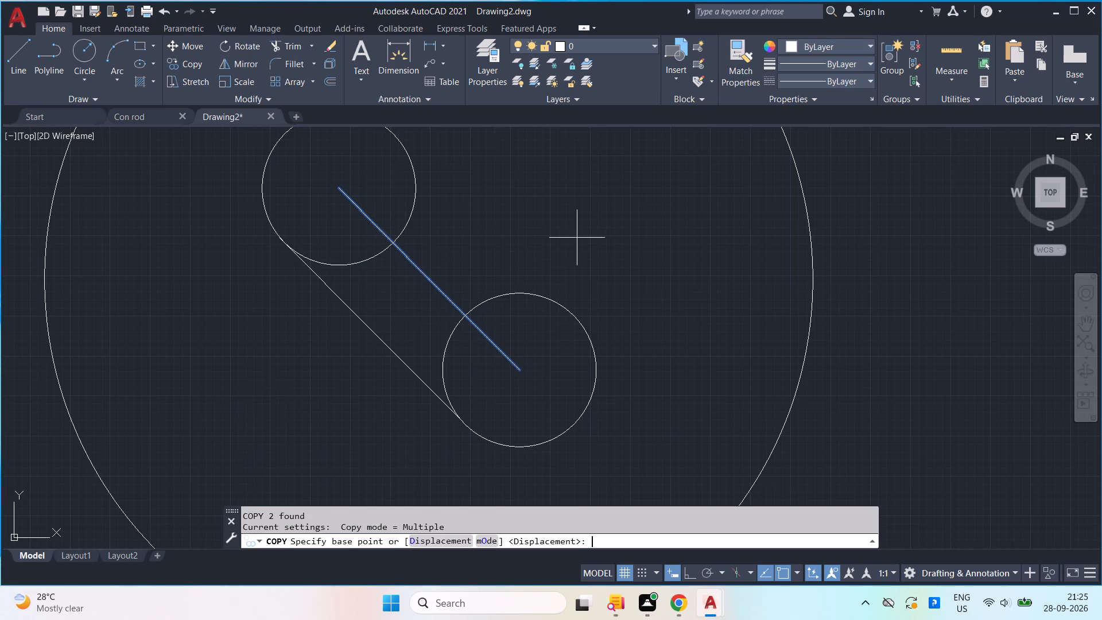
click(527, 368)
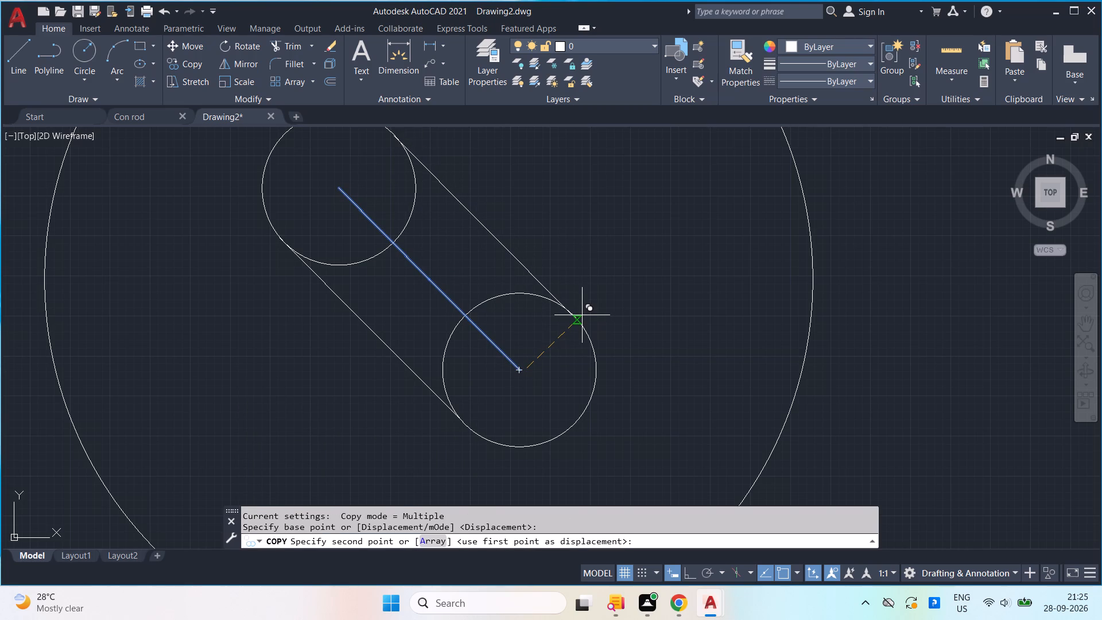
scroll(583, 315, up, 3)
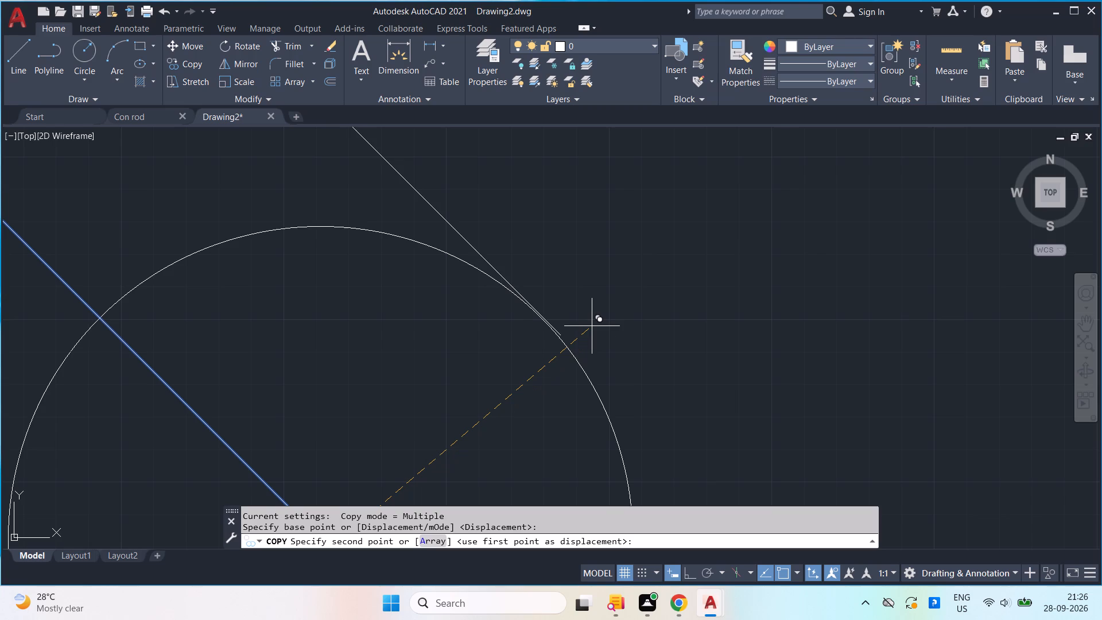
scroll(592, 326, down, 2)
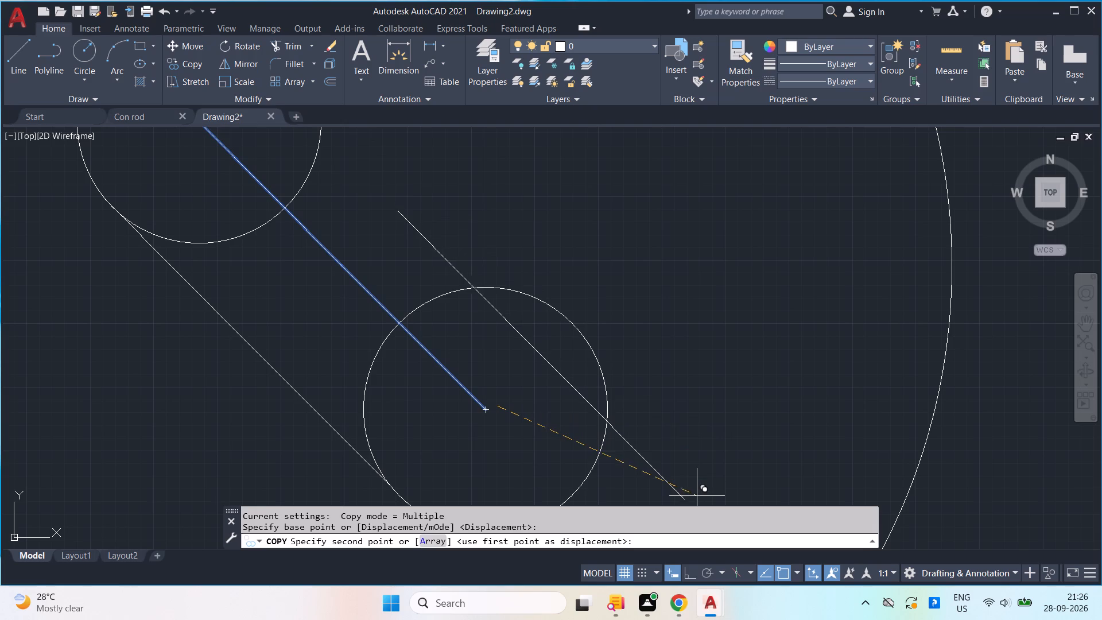
click(708, 572)
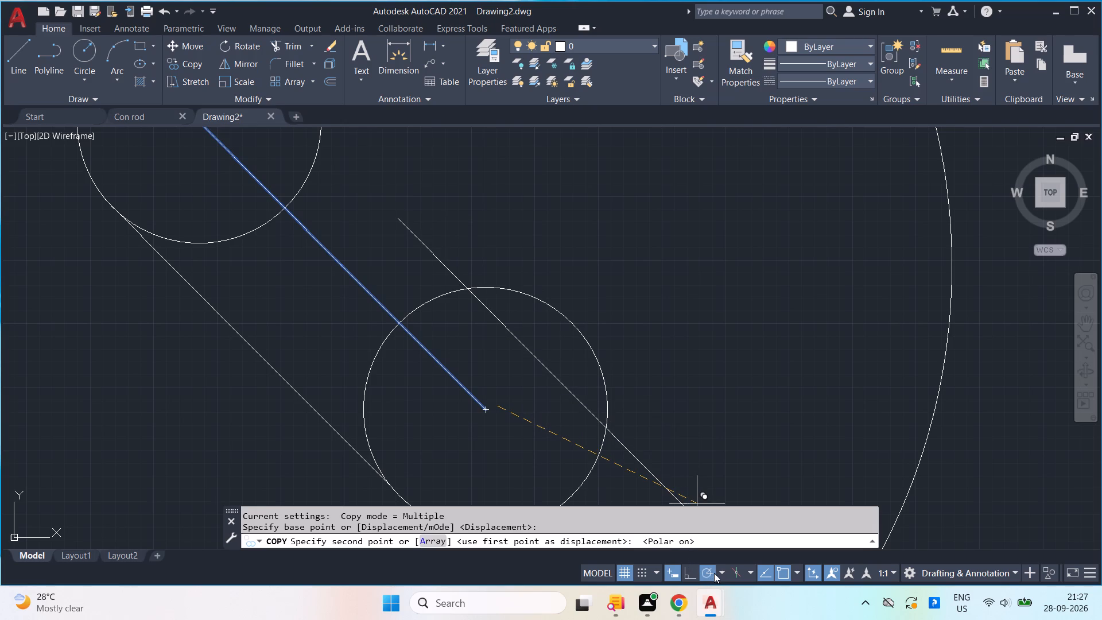
click(717, 569)
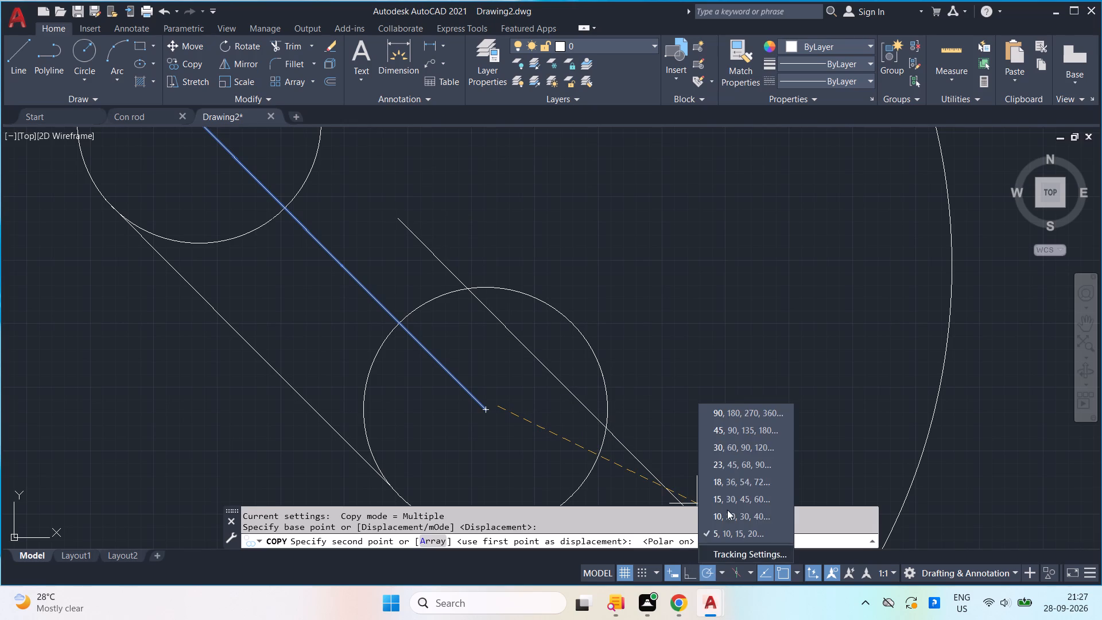
click(723, 433)
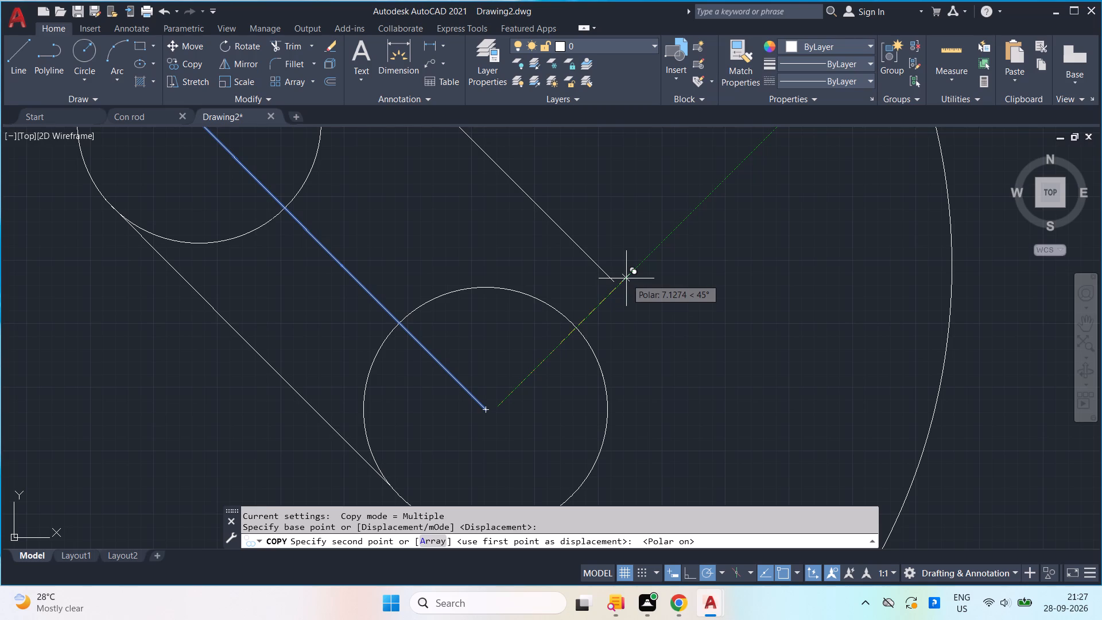
text(4.)
key(8)
key(Return)
key(Return)
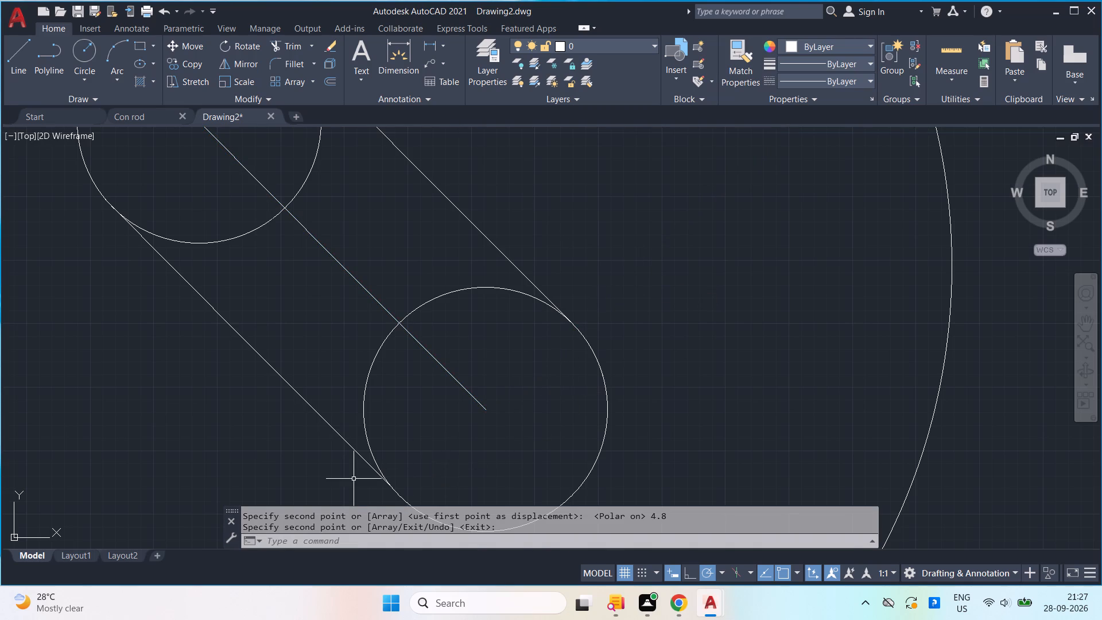
Examine where the lower-left side line meets the lower small circle.
scroll(354, 479, up, 3)
middle_drag(450, 466, 586, 284)
scroll(451, 466, up, 1)
scroll(641, 340, up, 3)
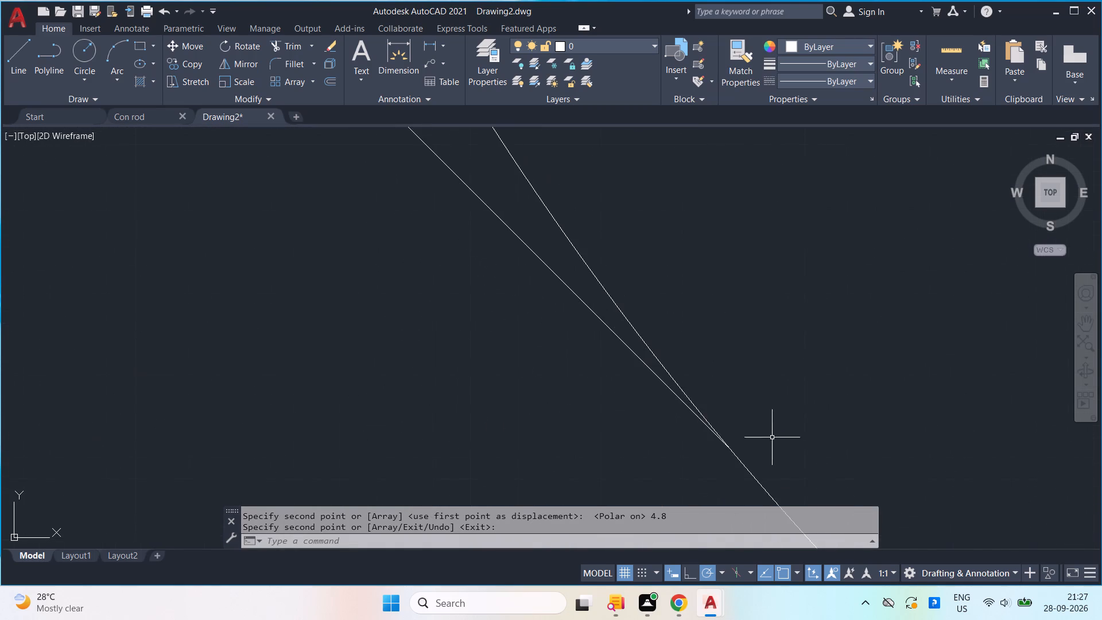
scroll(770, 443, up, 4)
scroll(752, 445, down, 12)
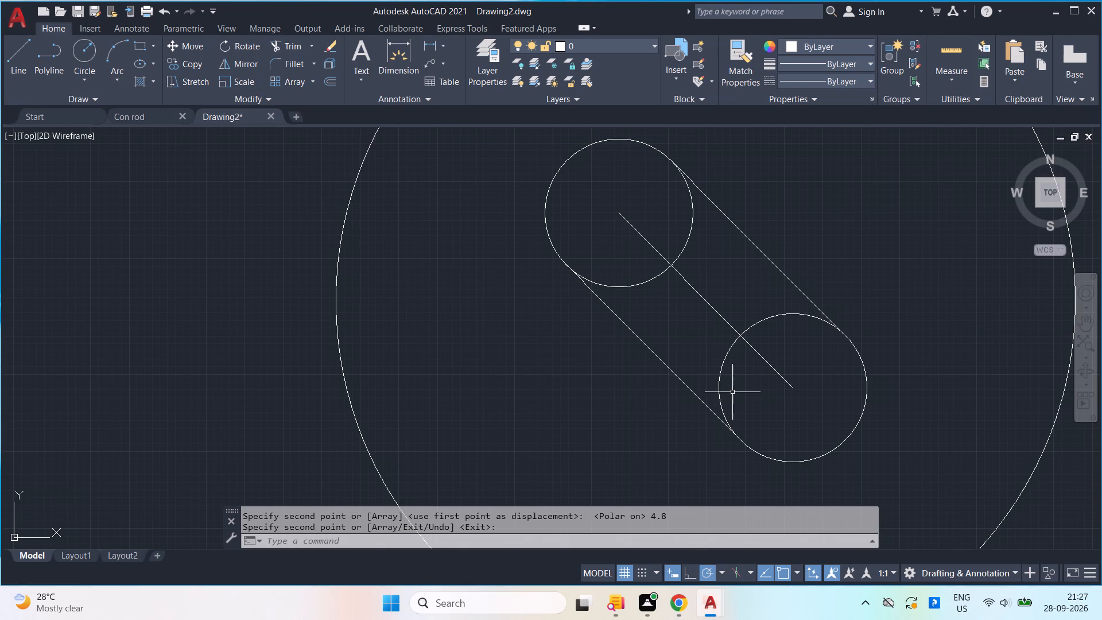
Erase the two diagonal segments joining the small circles' centers.
drag(702, 312, 692, 303)
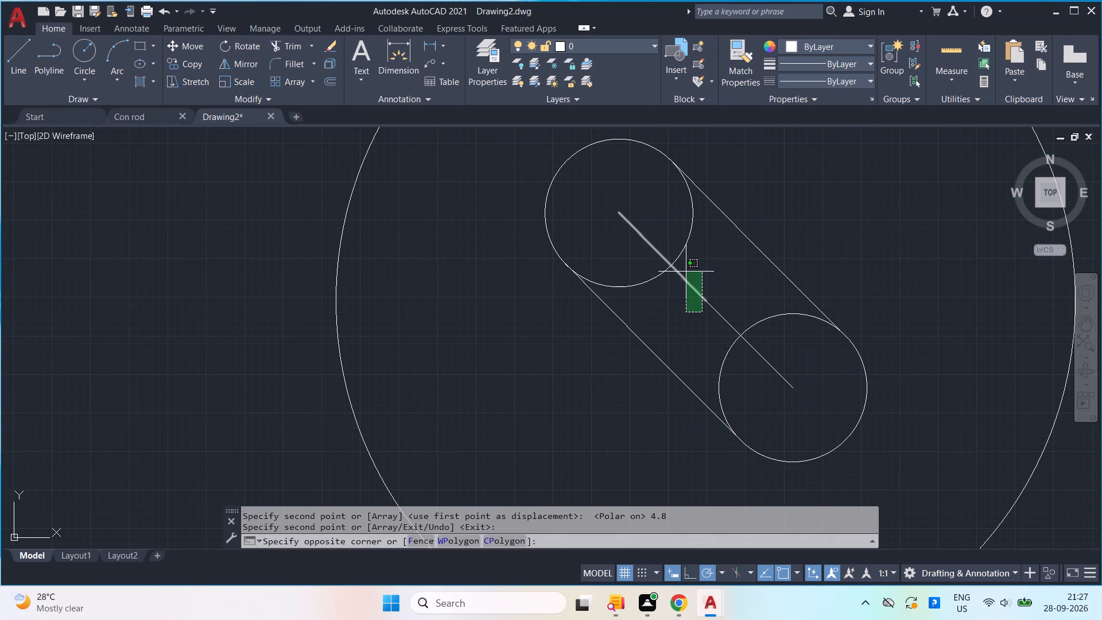
click(686, 272)
click(724, 316)
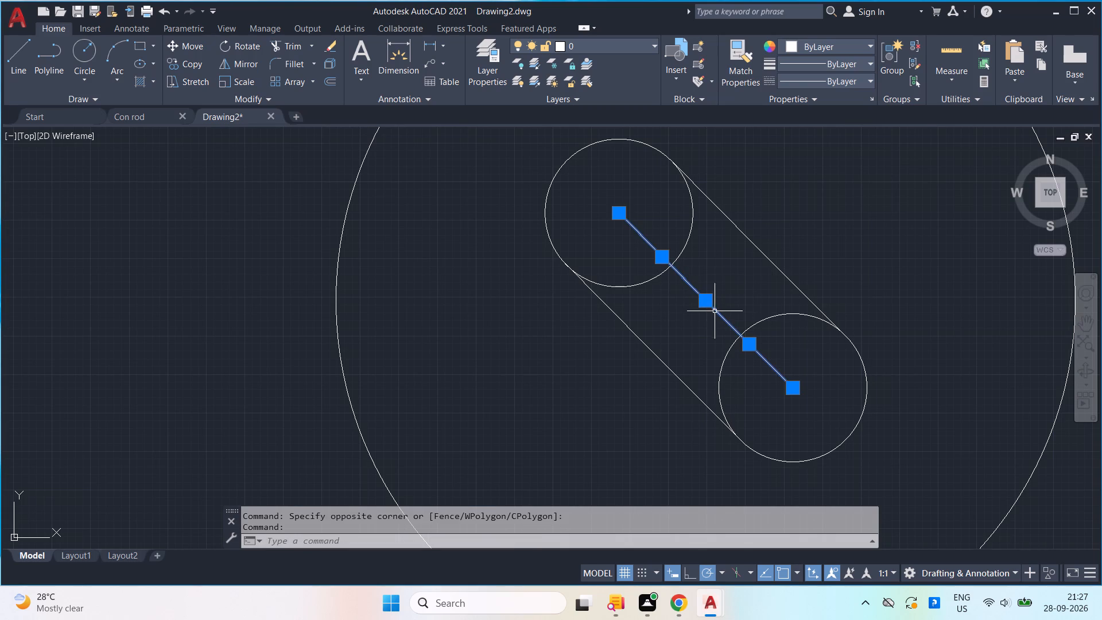
key(Delete)
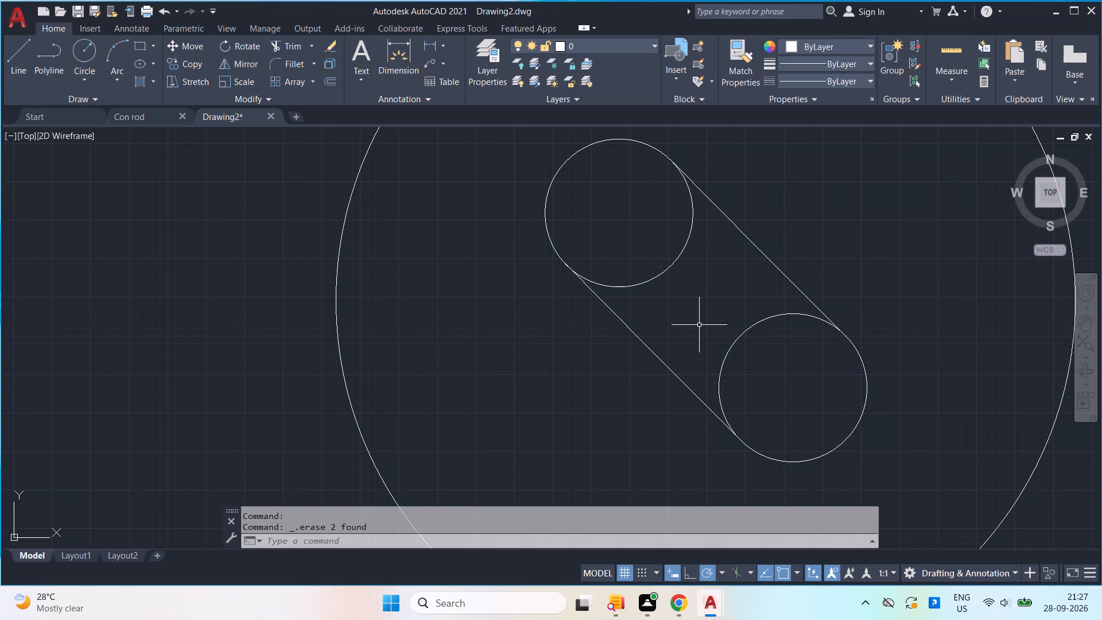
Trim the inner arcs of both small circles between the two side lines to form the slot outline.
text(tr)
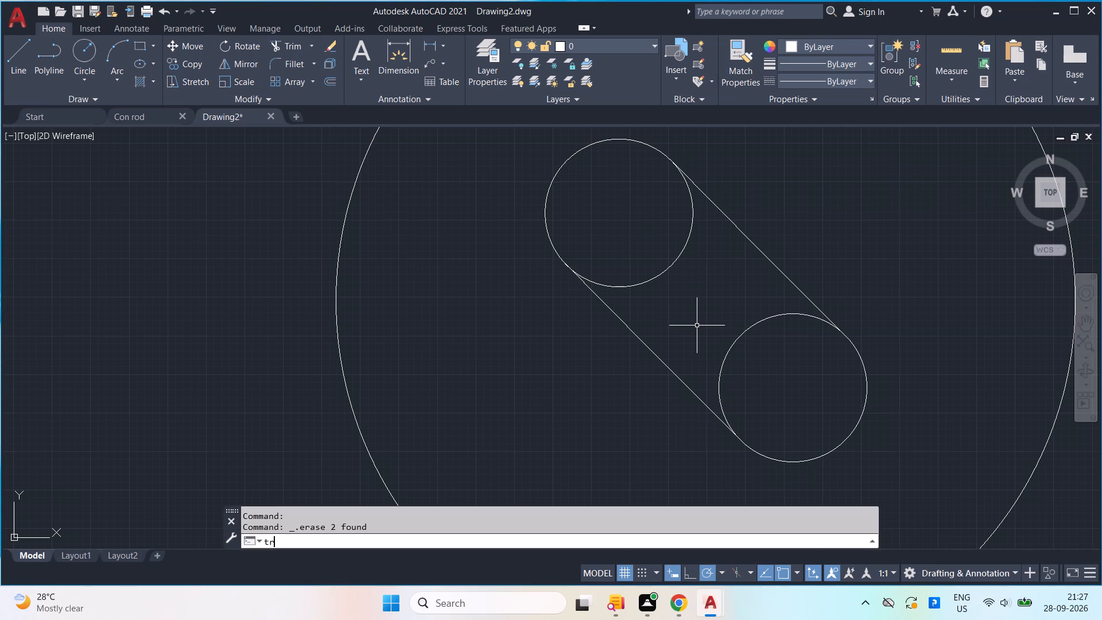
key(Return)
drag(651, 255, 774, 350)
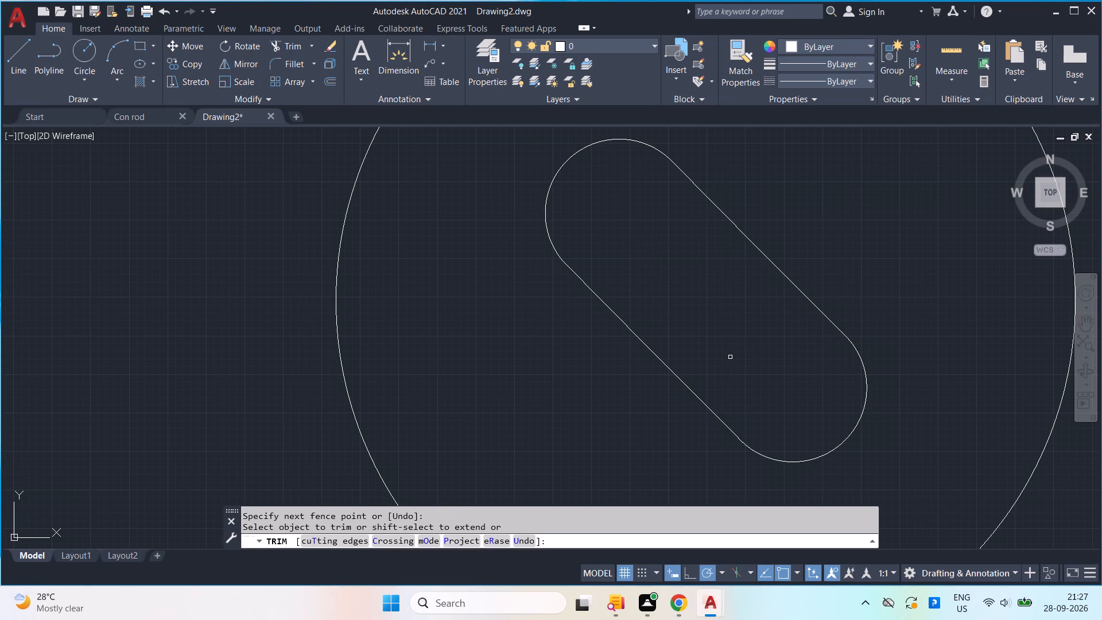
key(space)
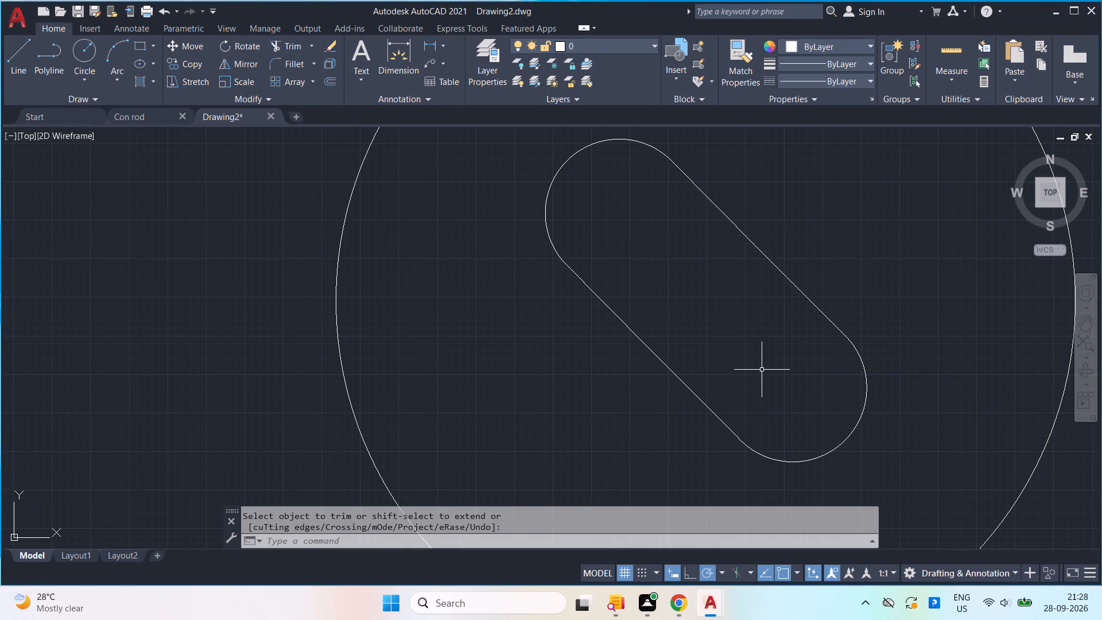
Draw a horizontal line from the large circle's bottom quadrant toward the right in two segments of 19 and 16.
scroll(761, 369, down, 1)
middle_drag(816, 399, 791, 390)
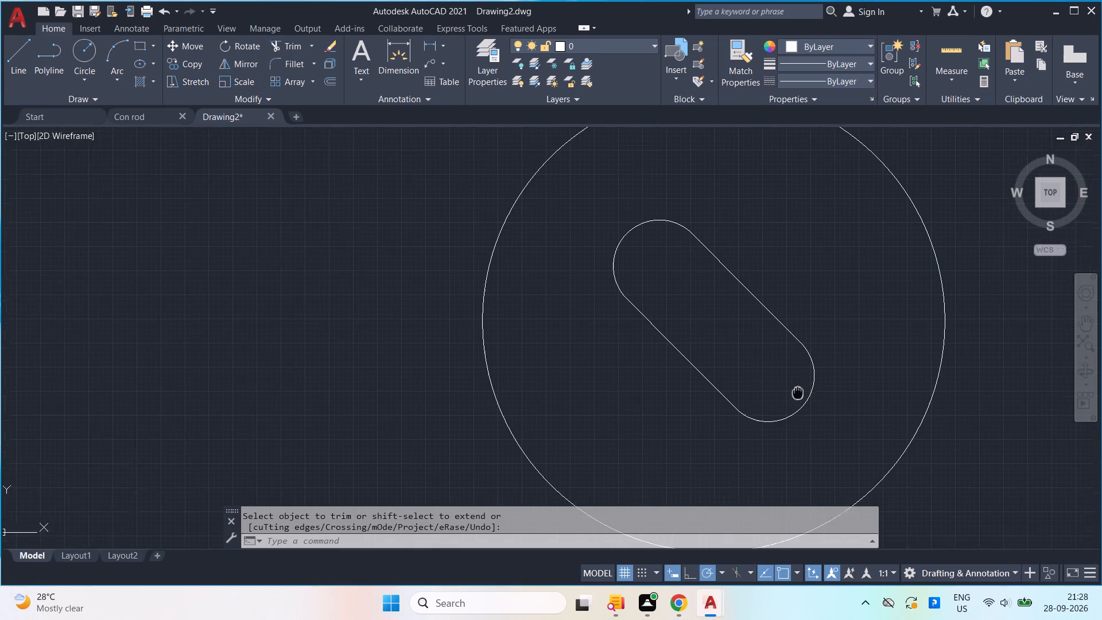
middle_drag(791, 390, 754, 382)
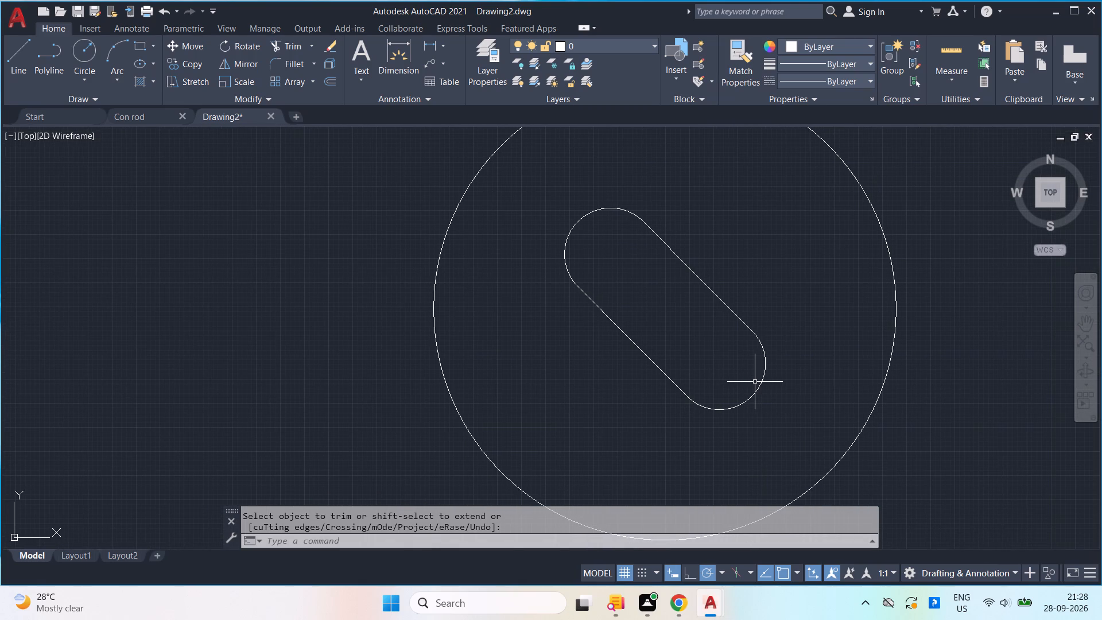
scroll(742, 393, down, 3)
middle_drag(746, 392, 685, 391)
scroll(685, 391, up, 2)
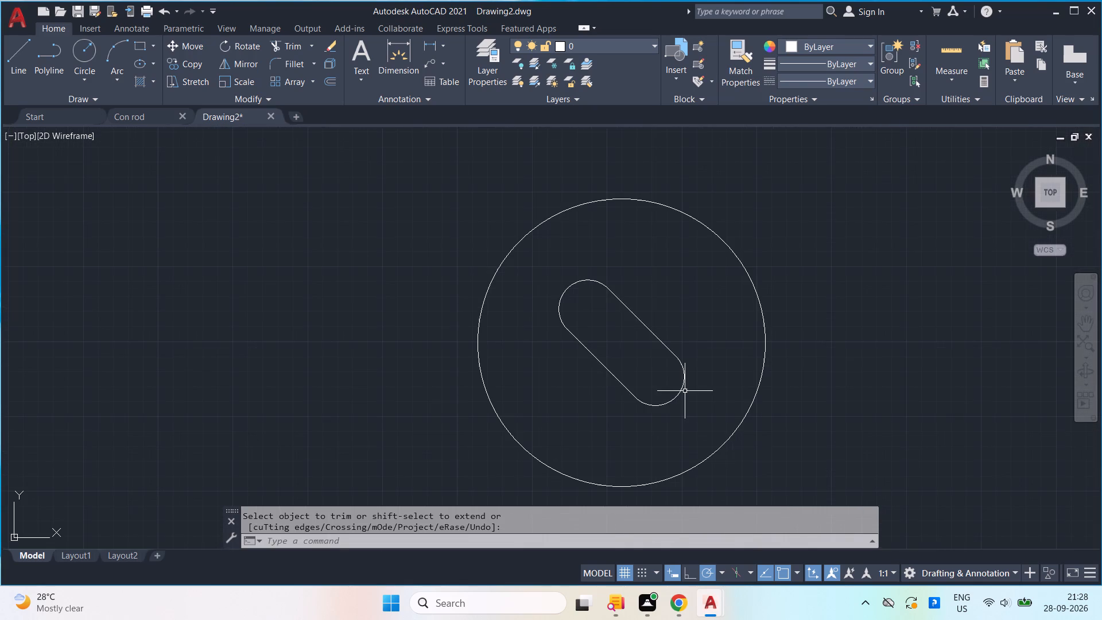
middle_drag(685, 391, 652, 371)
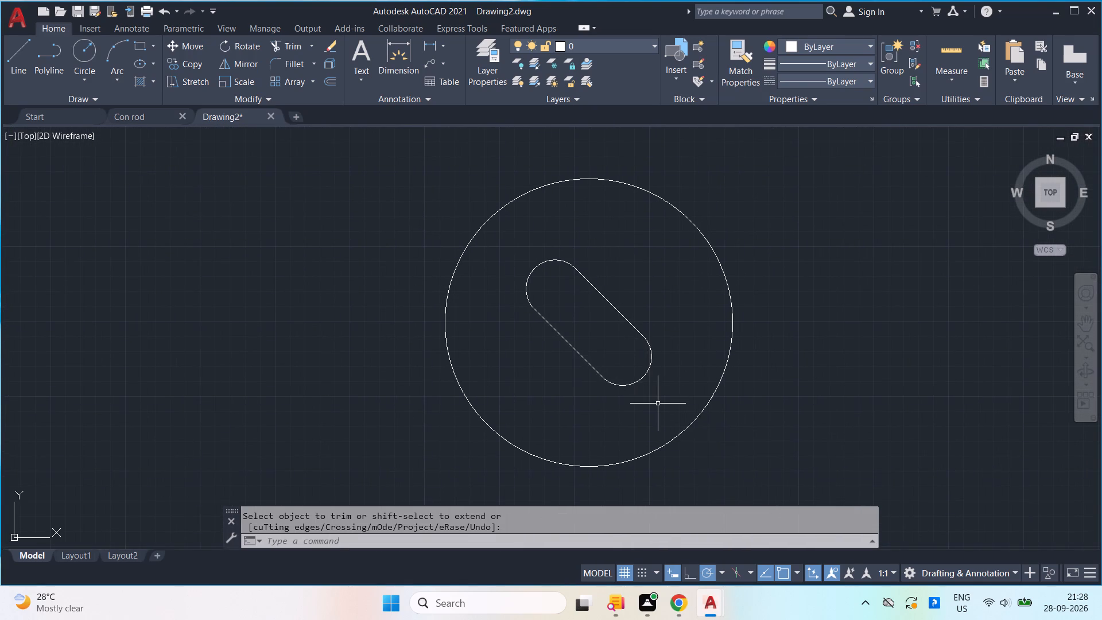
key(l)
key(Return)
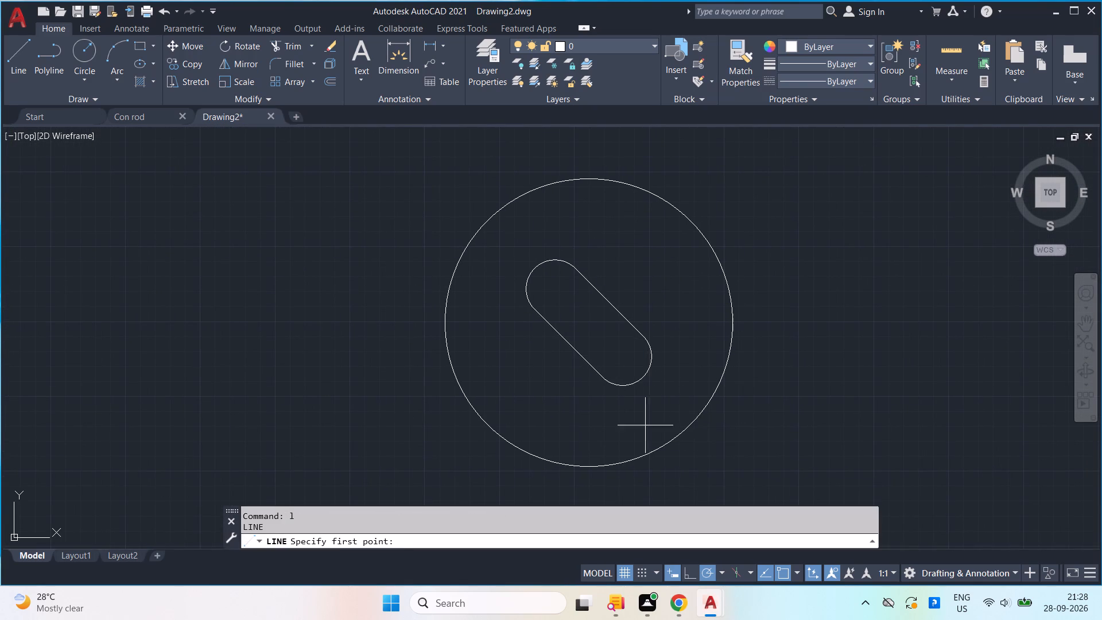
click(588, 466)
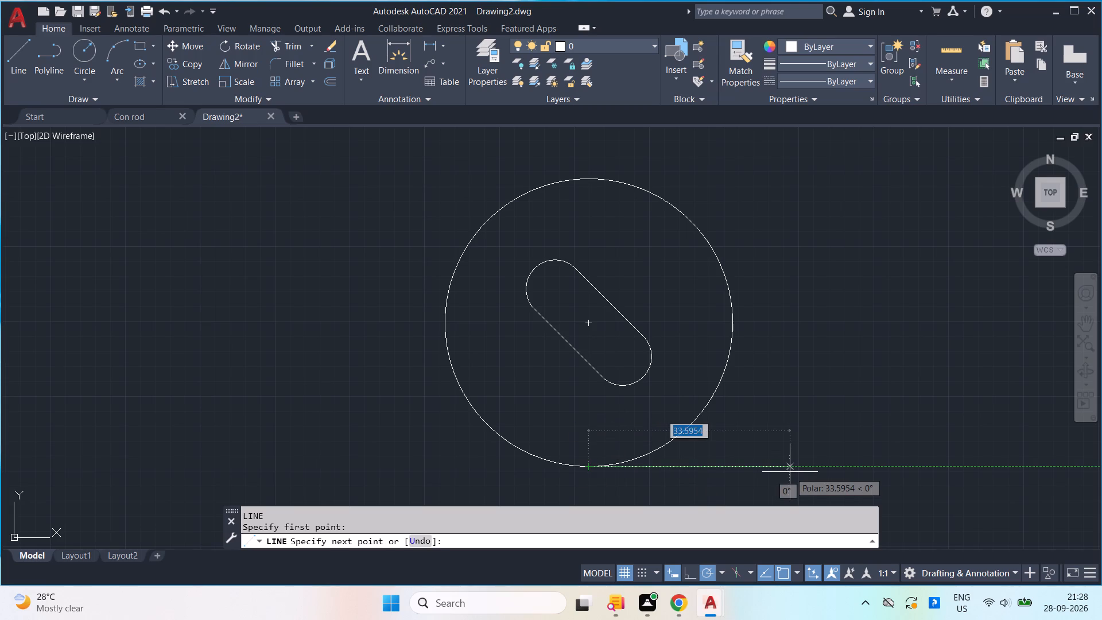
key(1)
key(9)
key(Return)
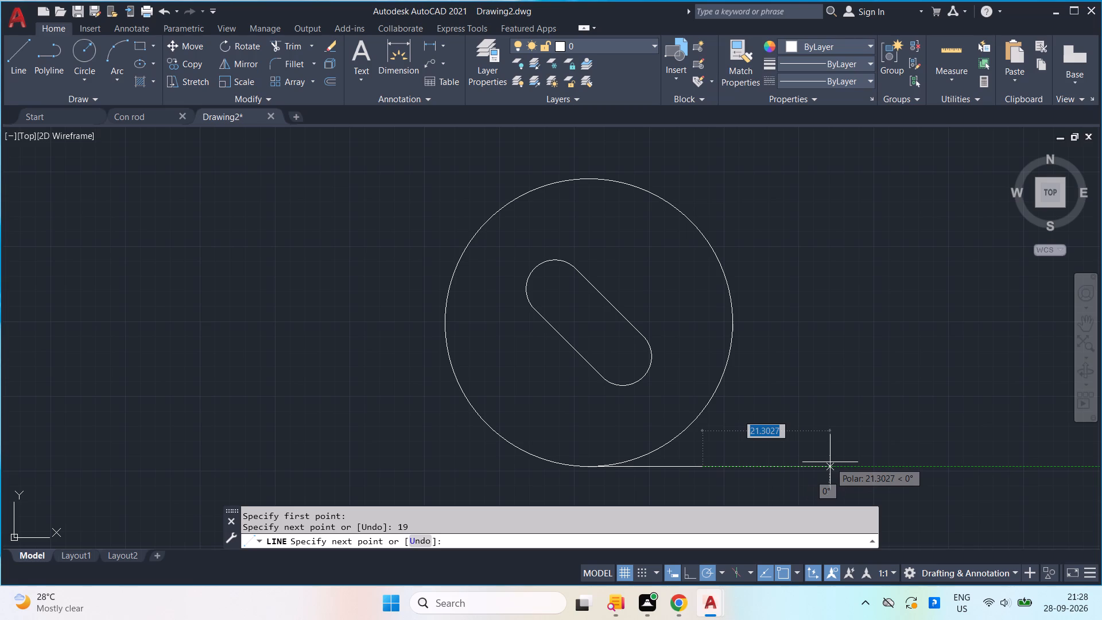
text(16)
key(Return)
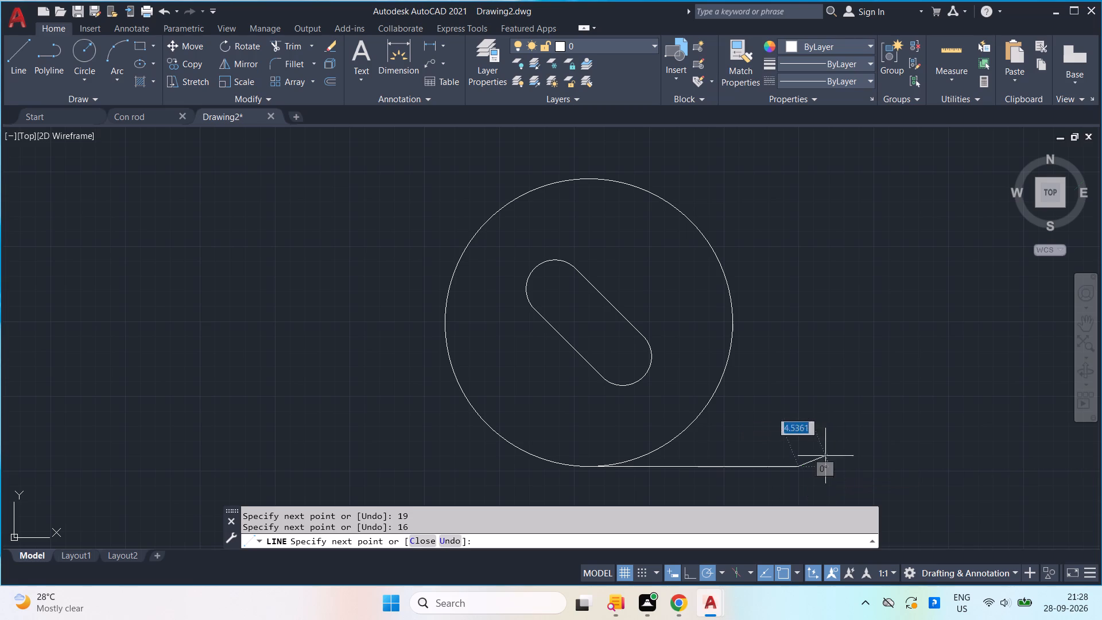
key(space)
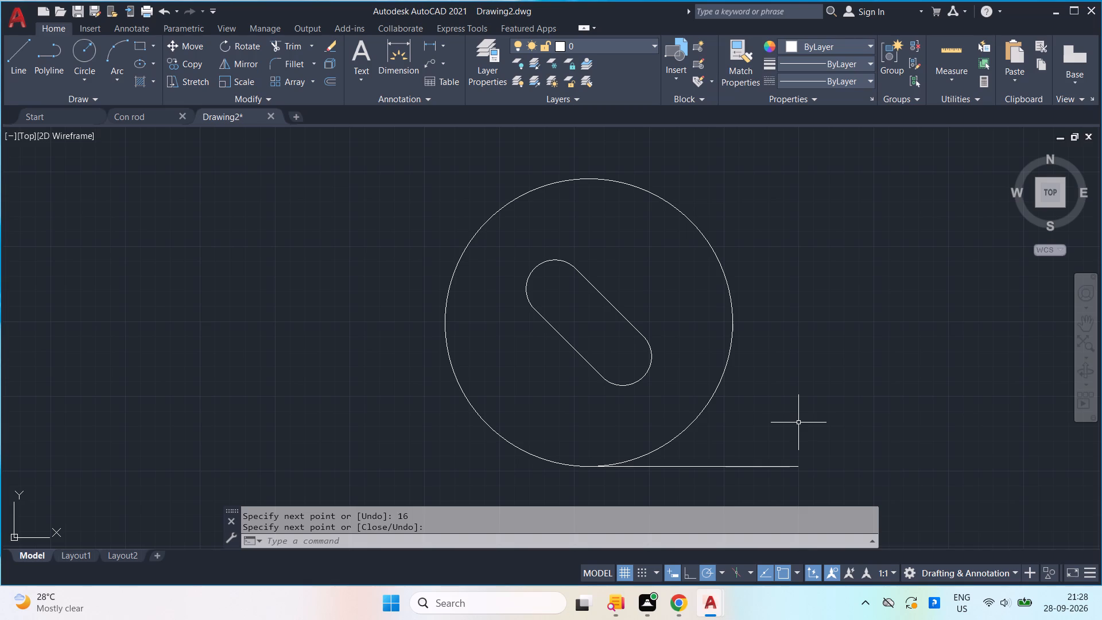
Draw a line starting 19 along the base from the large circle's bottom quadrant, going 8 up and 16 to the right.
scroll(826, 377, down, 1)
scroll(817, 374, up, 1)
middle_drag(814, 378, 778, 387)
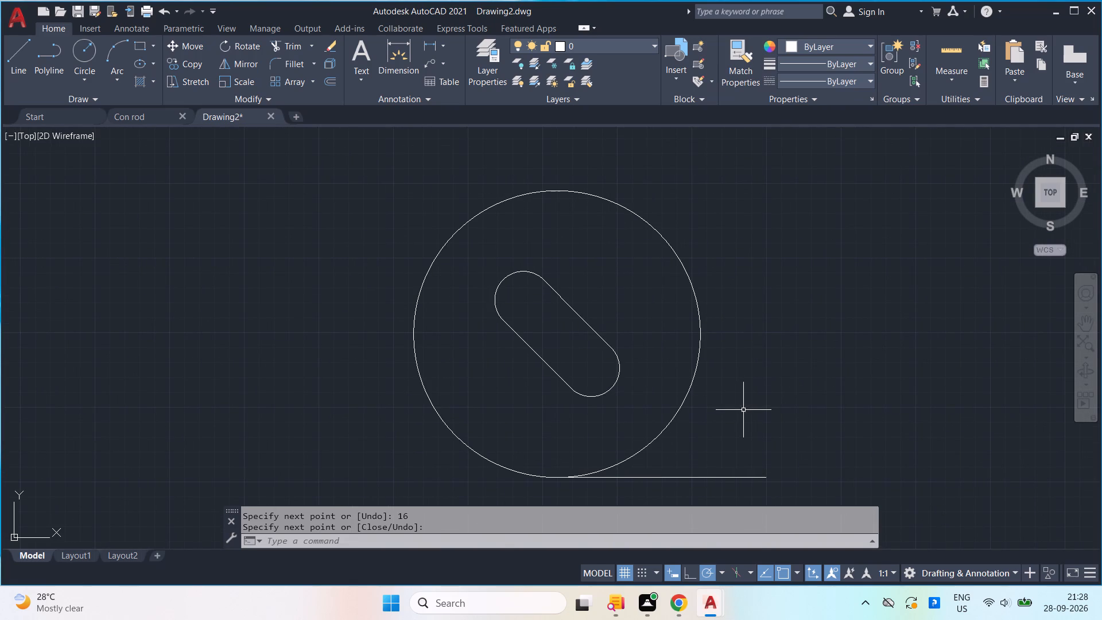
middle_drag(701, 378, 593, 353)
scroll(592, 354, up, 1)
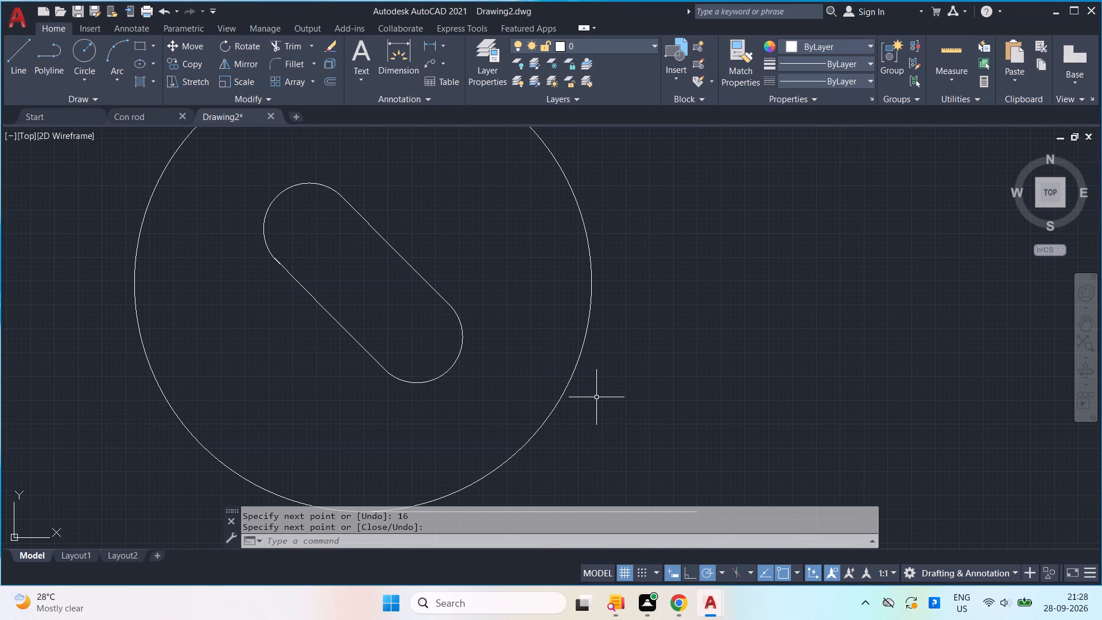
scroll(596, 398, down, 1)
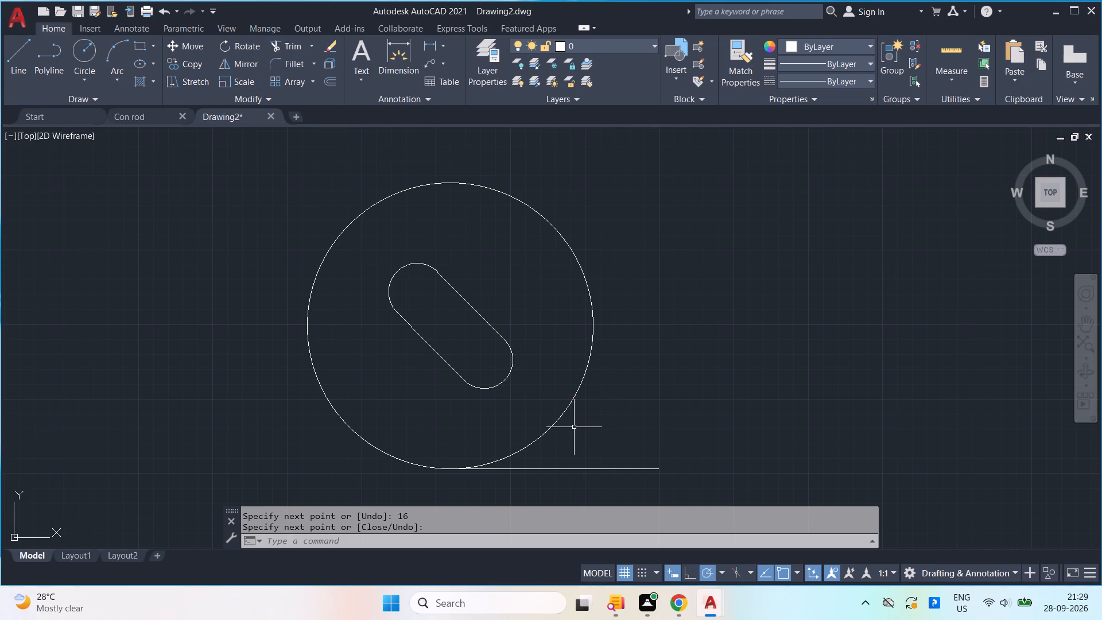
key(l)
key(Return)
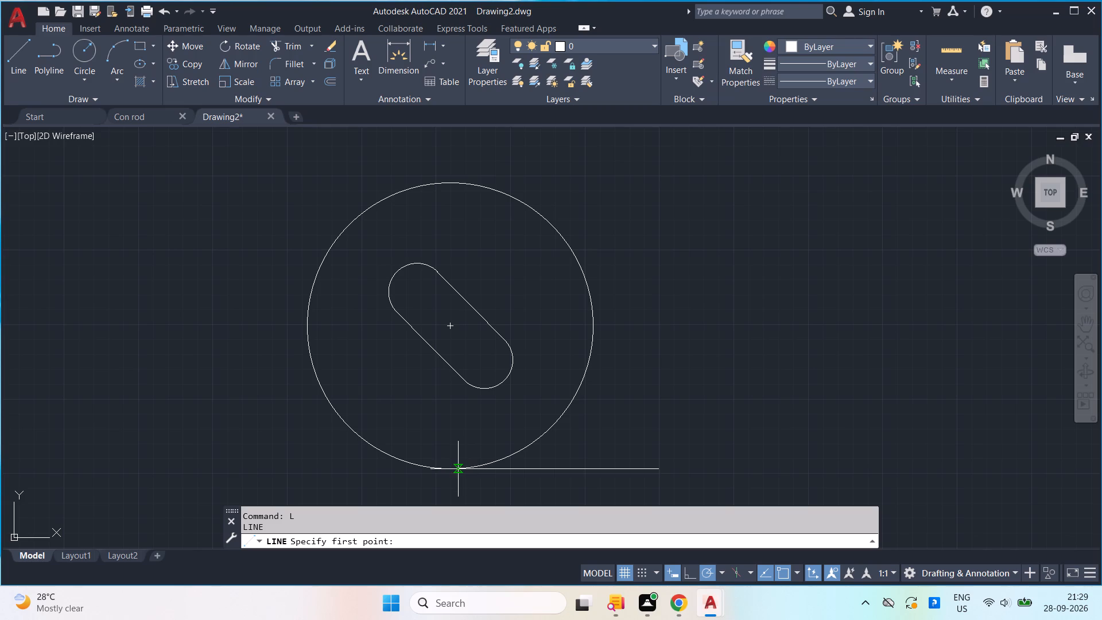
scroll(458, 474, up, 2)
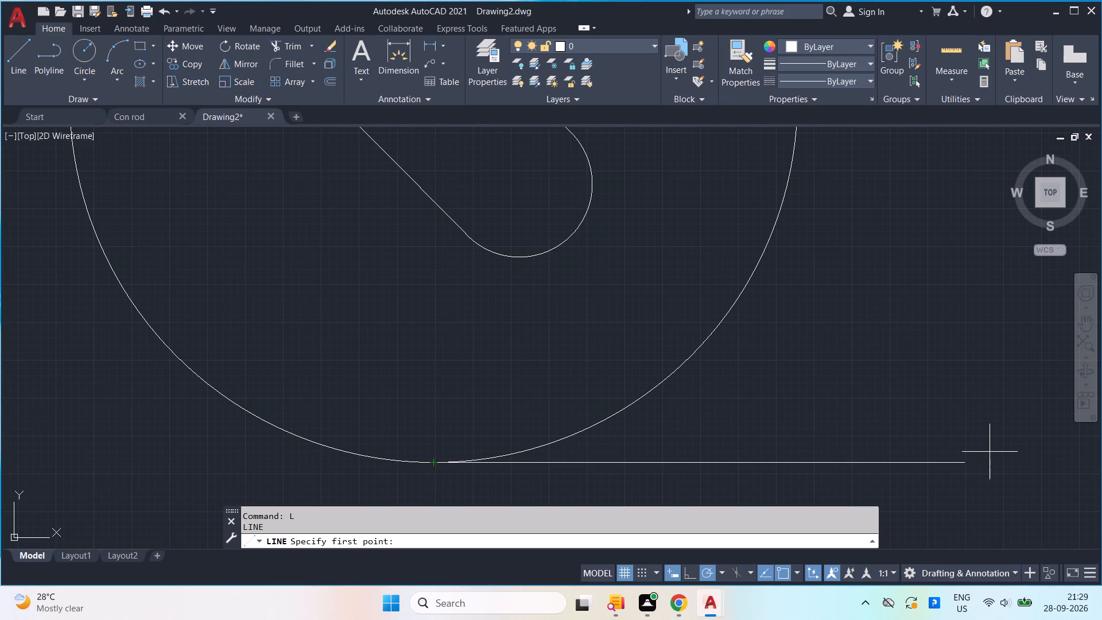
key(1)
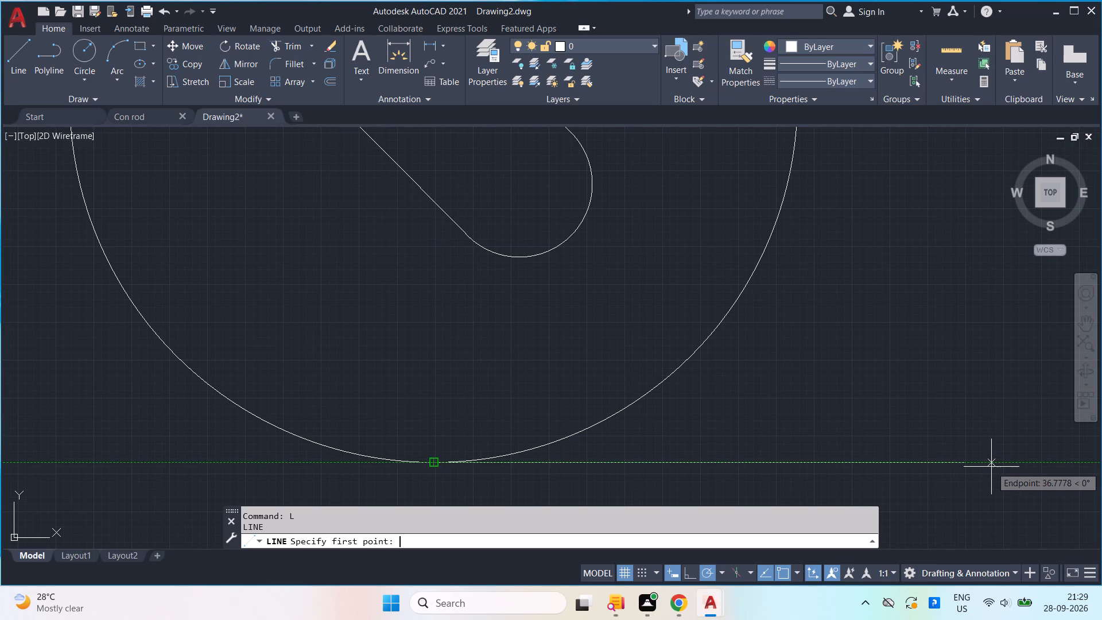
key(9)
key(Return)
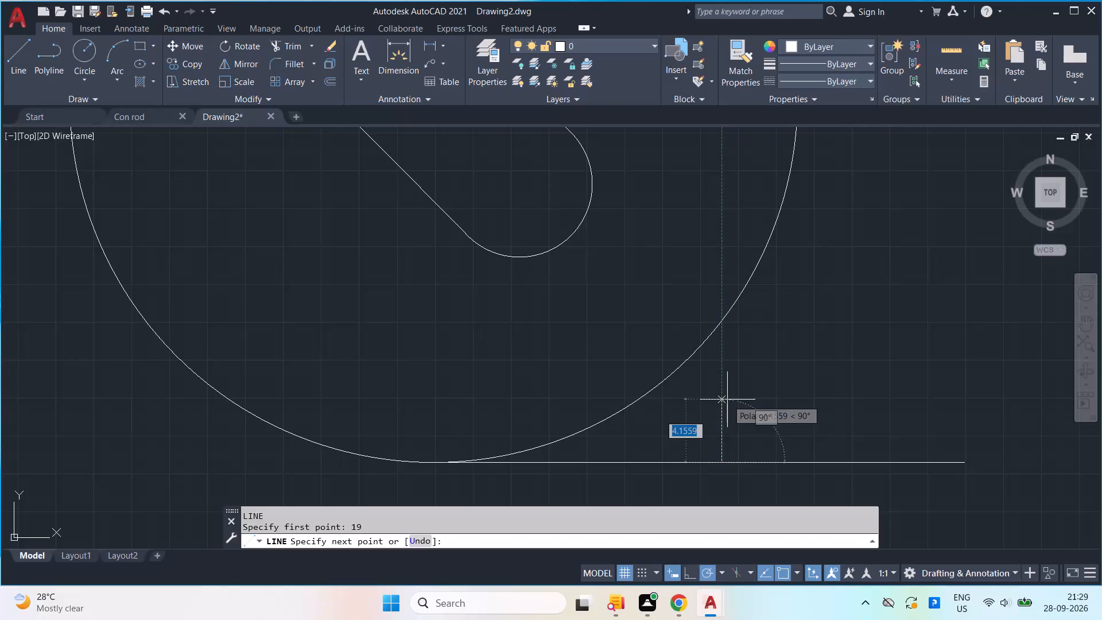
key(8)
key(Return)
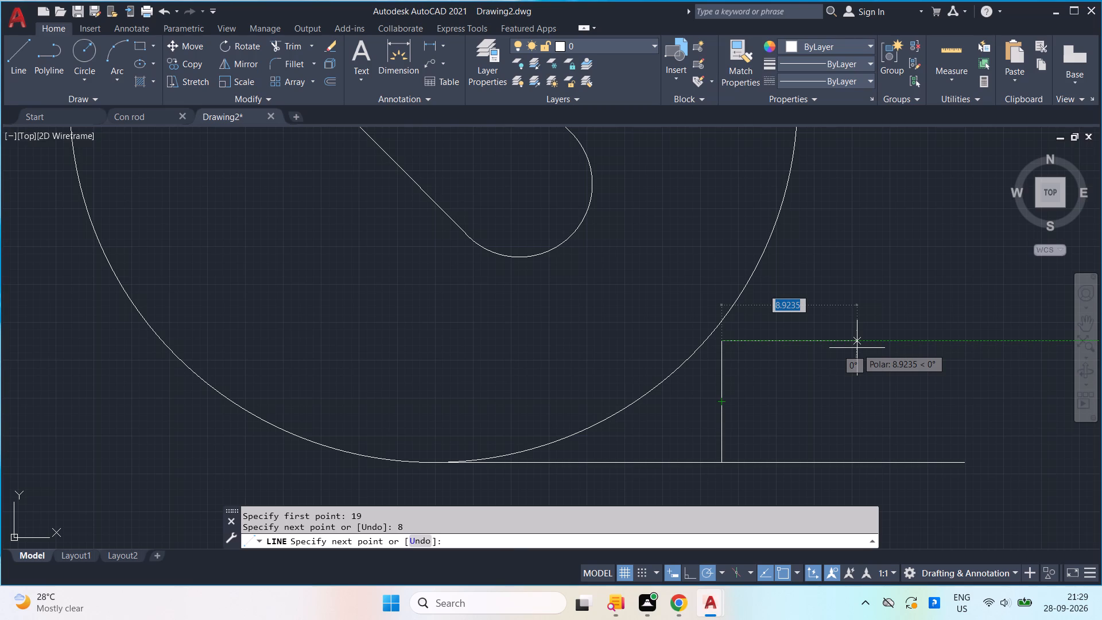
text(16)
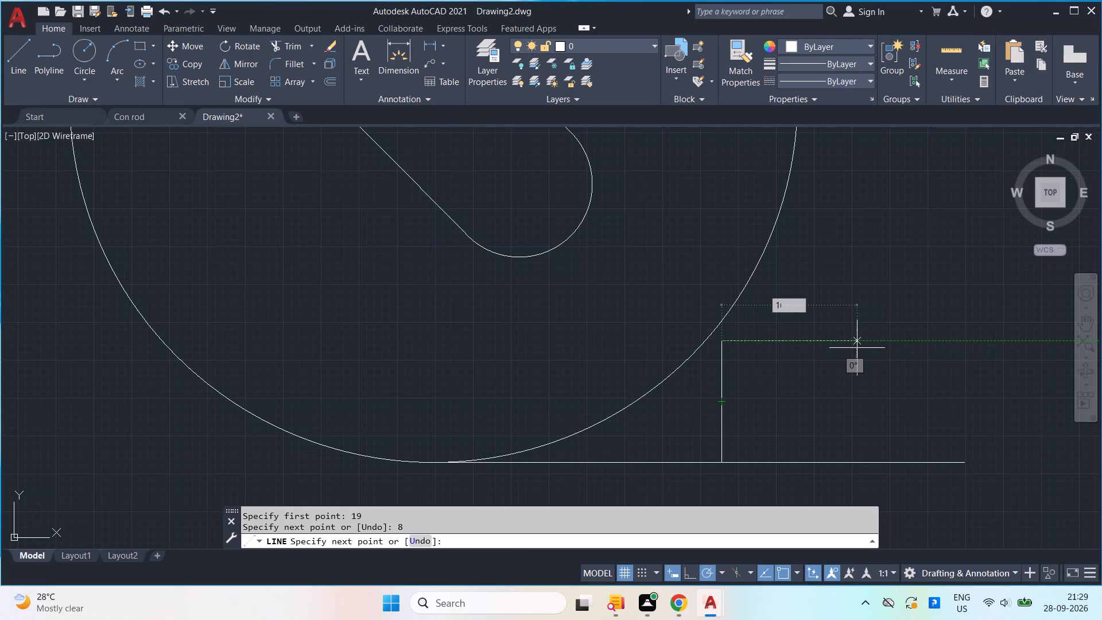
key(Return)
key(space)
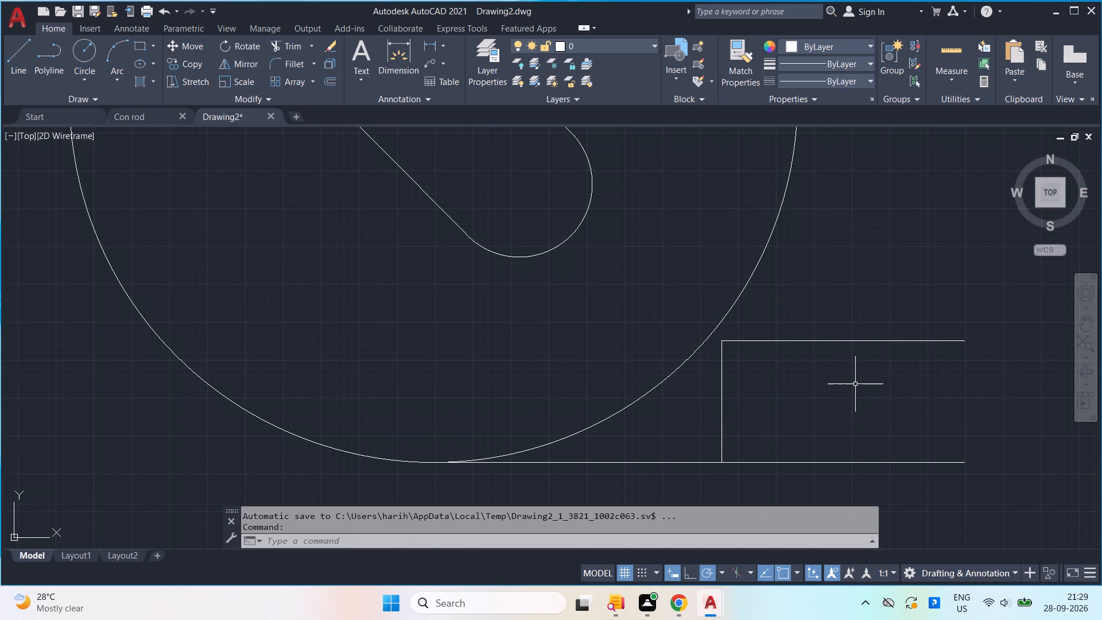
Mirror the 8-long vertical line about the vertical axis through the top line's midpoint, keeping the original, to close the rectangle.
click(755, 438)
click(707, 410)
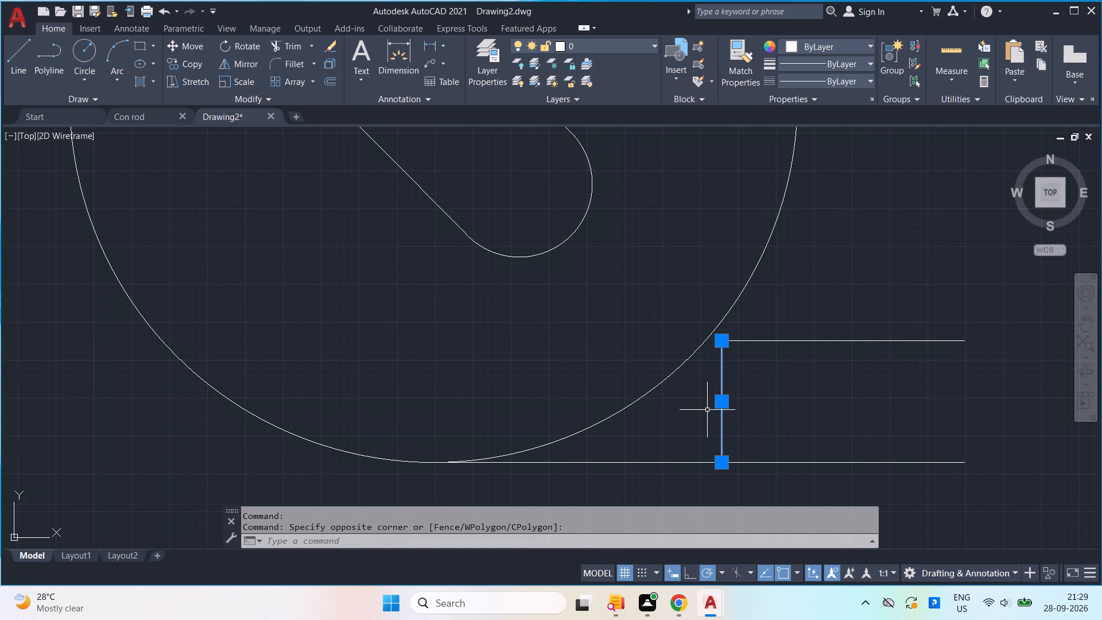
text(mi)
key(Return)
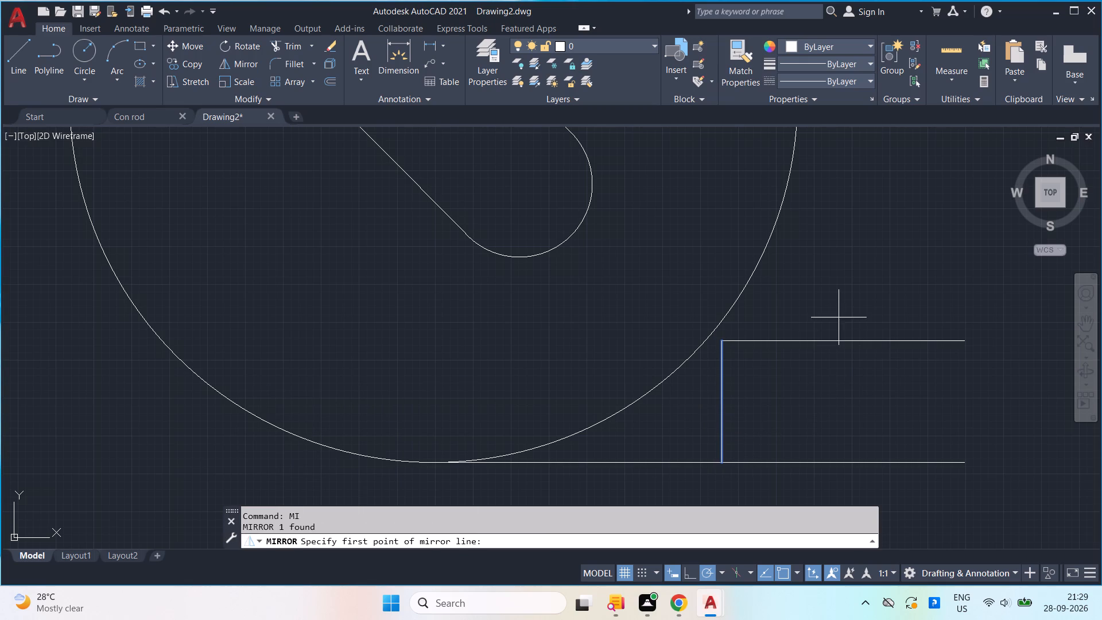
click(839, 343)
click(842, 302)
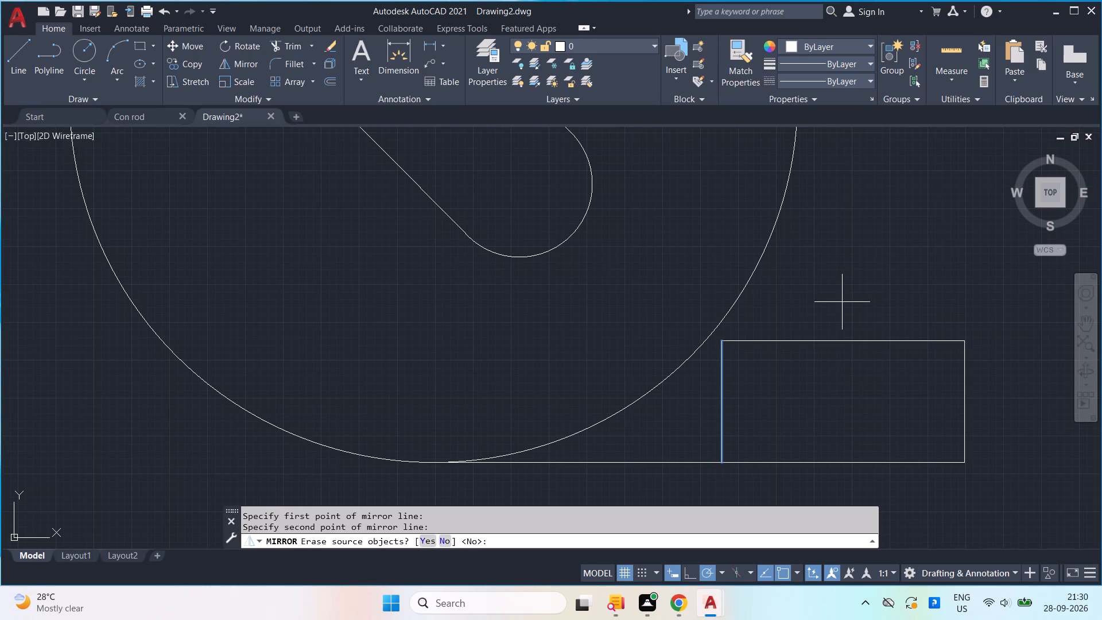
key(Return)
Draw a vertical line 4 long upward from the rectangle's upper-left corner.
scroll(842, 302, down, 1)
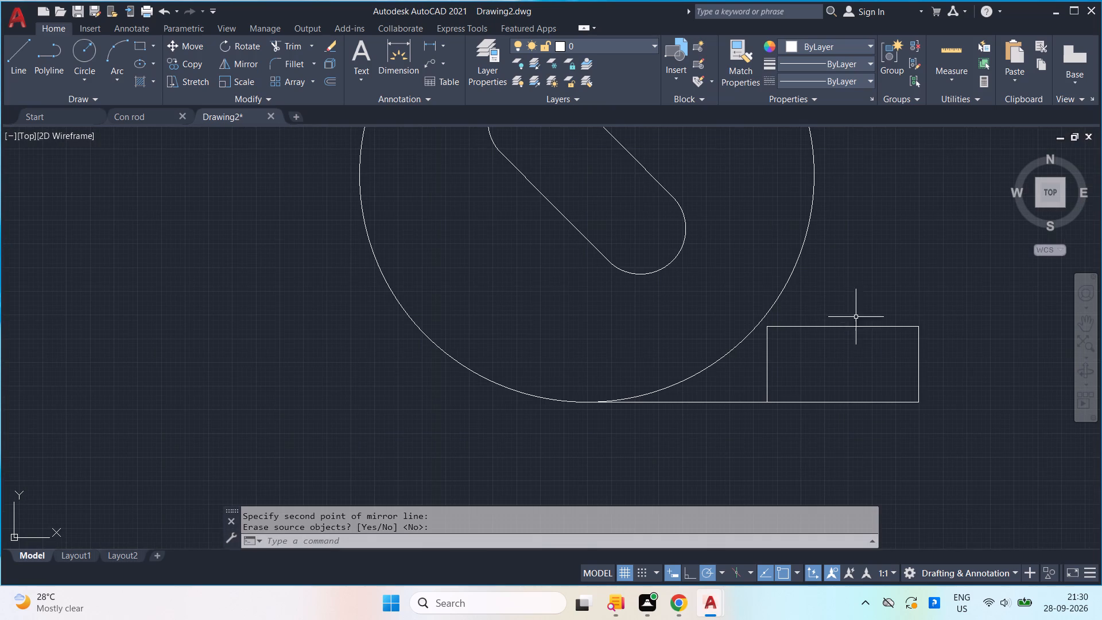
scroll(854, 324, up, 1)
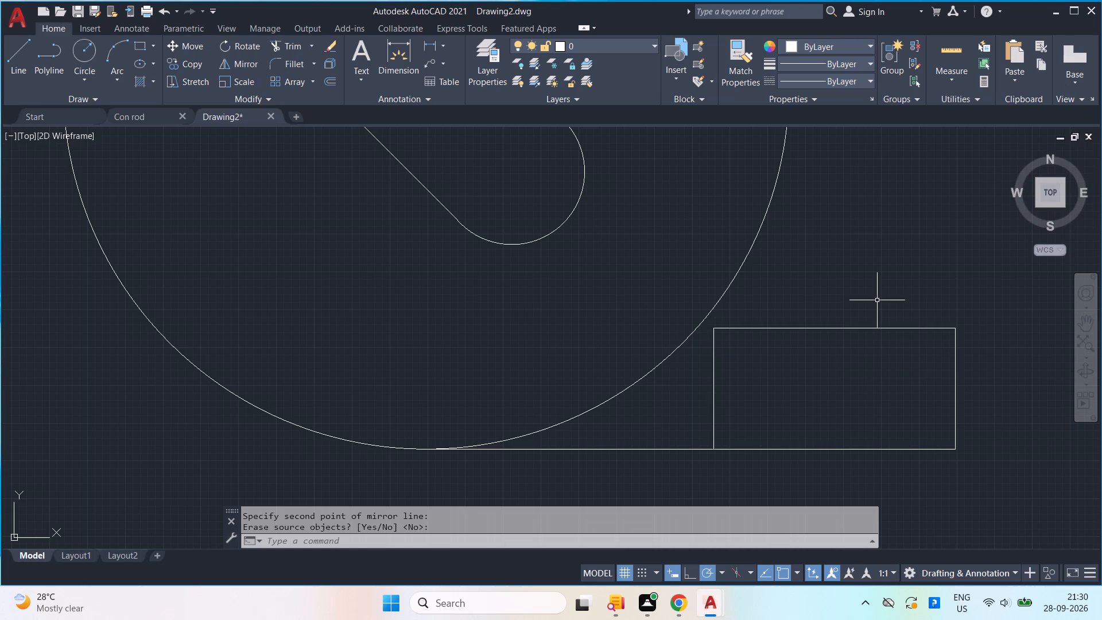
scroll(858, 255, down, 2)
middle_drag(855, 251, 734, 374)
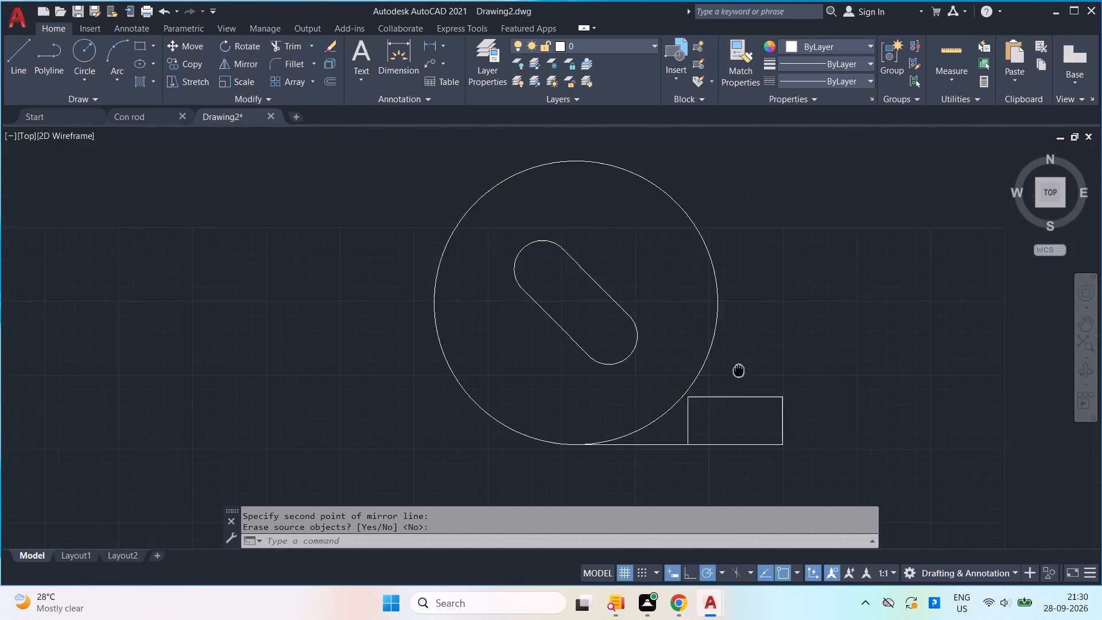
middle_drag(734, 374, 731, 375)
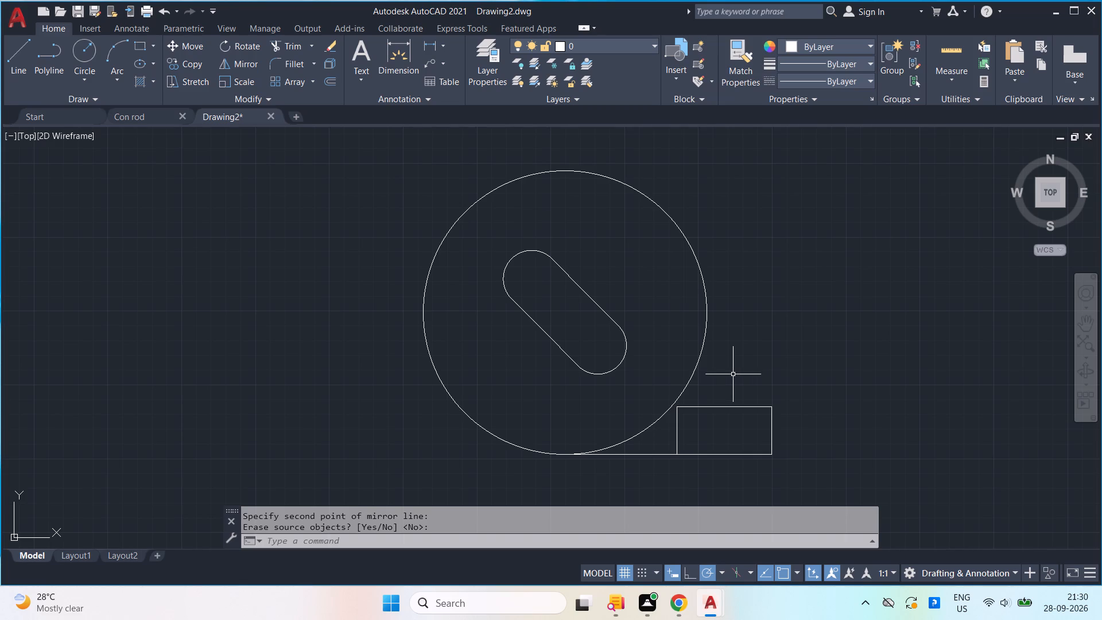
scroll(723, 374, up, 1)
key(l)
key(Return)
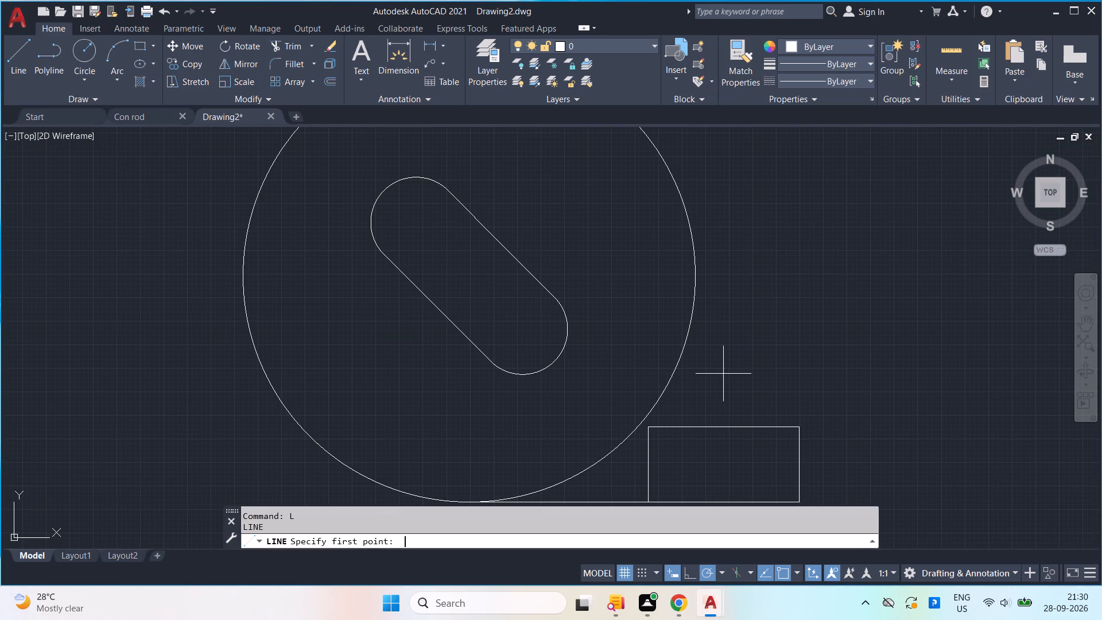
click(648, 429)
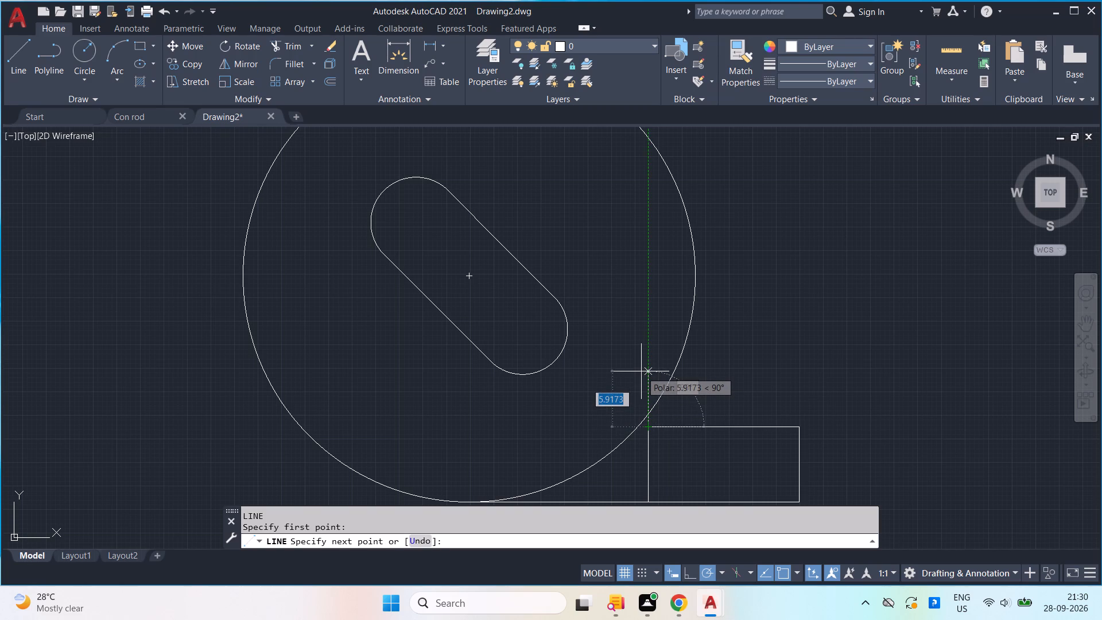
key(4)
key(Return)
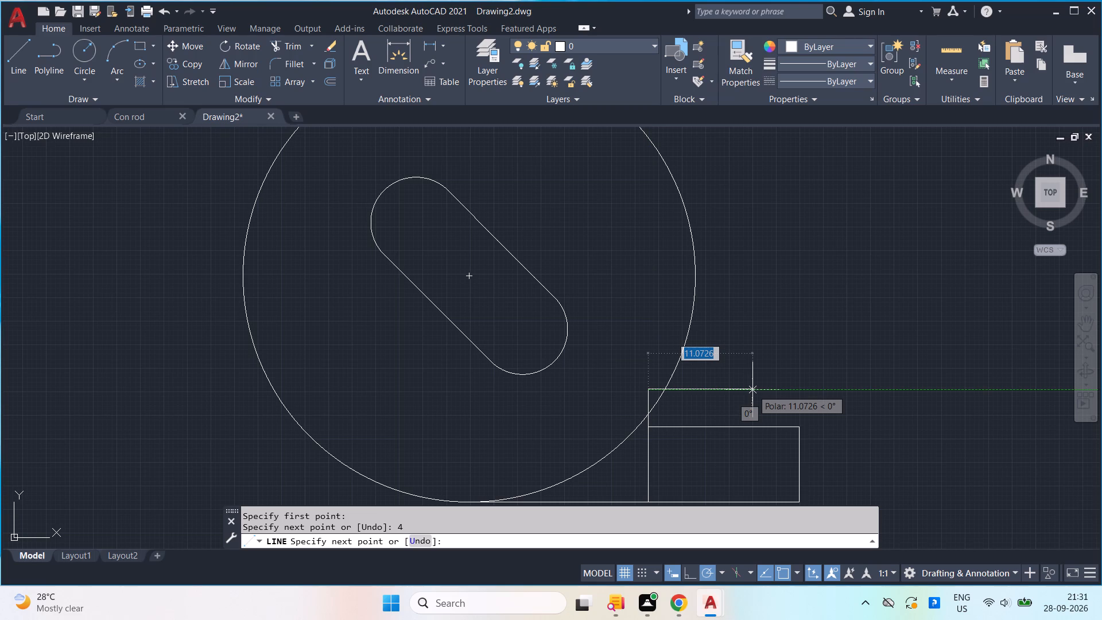
key(space)
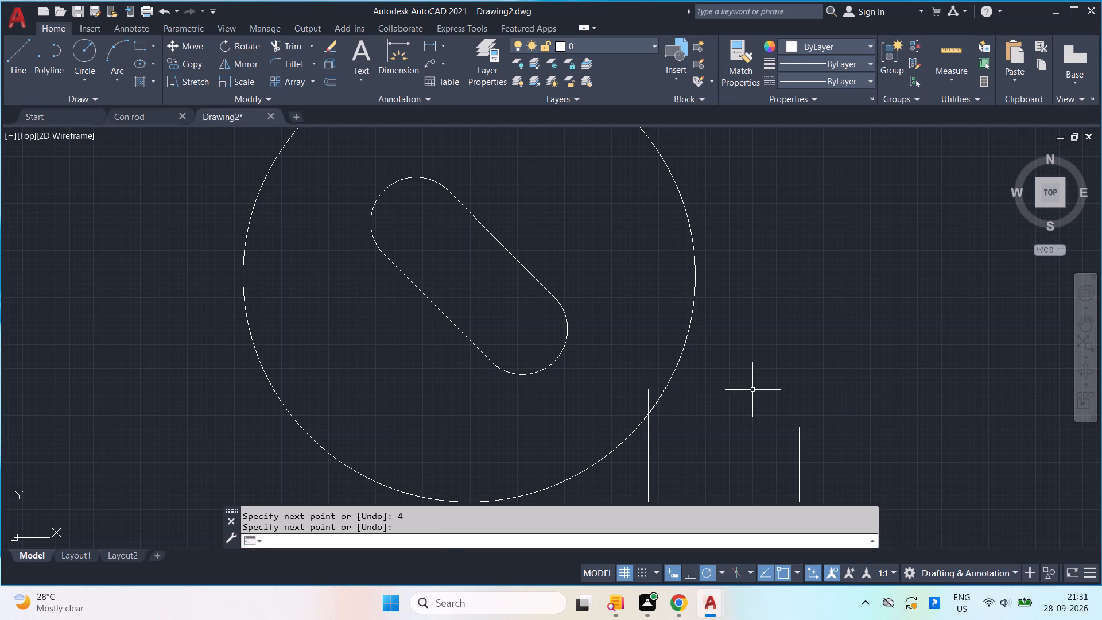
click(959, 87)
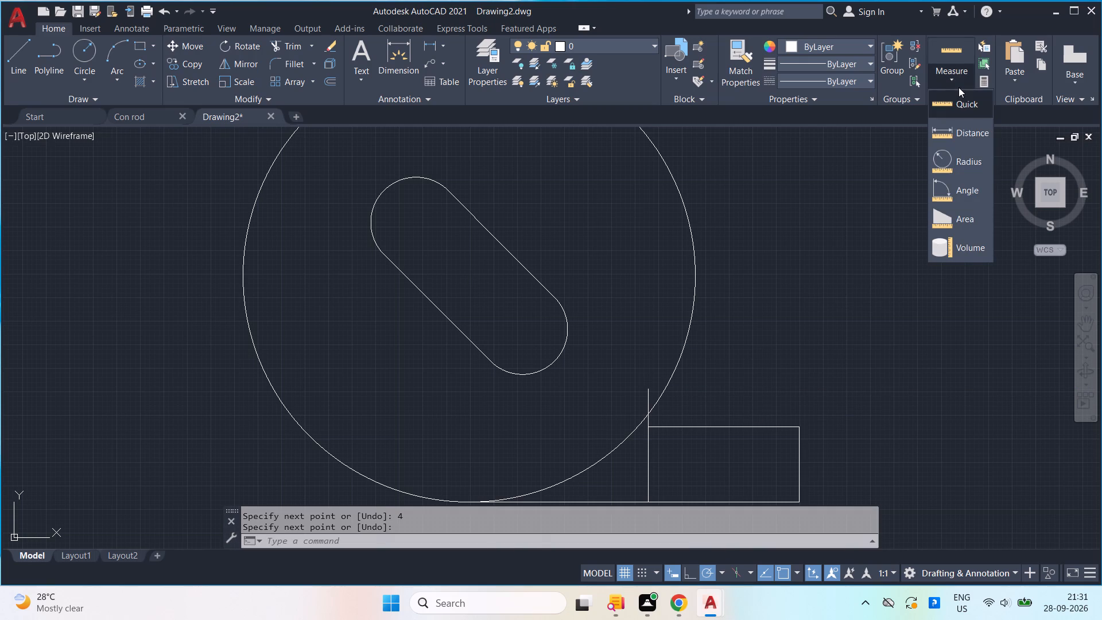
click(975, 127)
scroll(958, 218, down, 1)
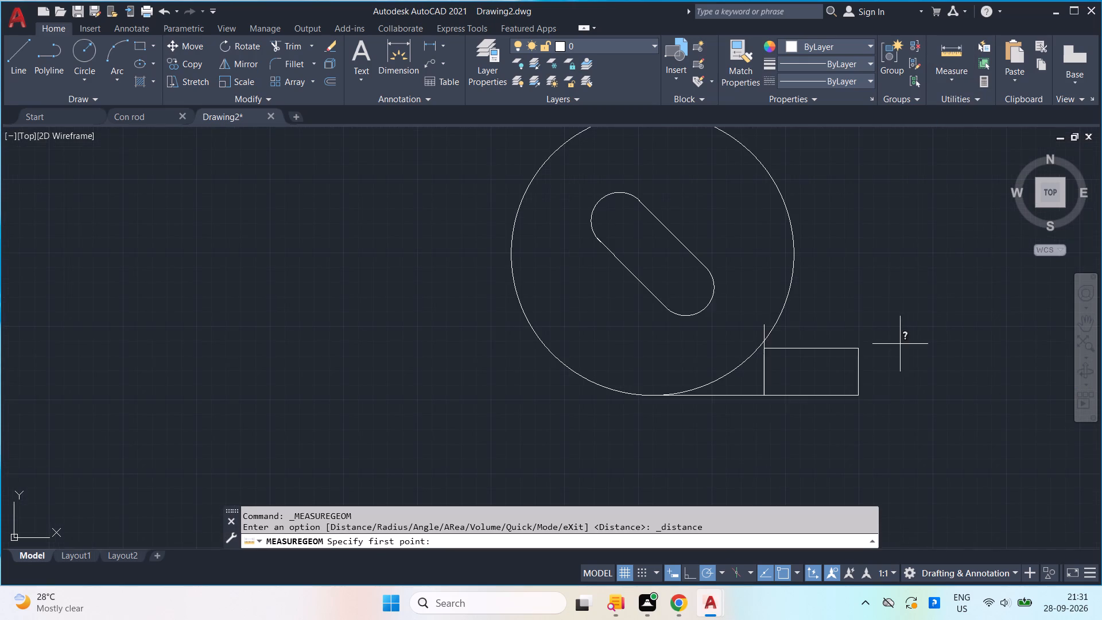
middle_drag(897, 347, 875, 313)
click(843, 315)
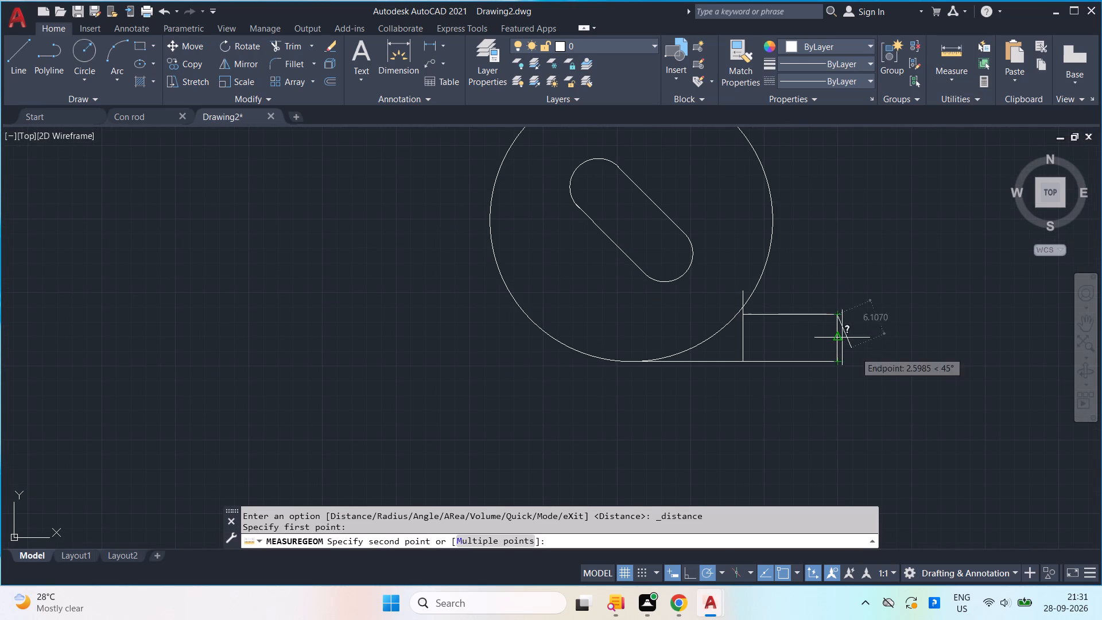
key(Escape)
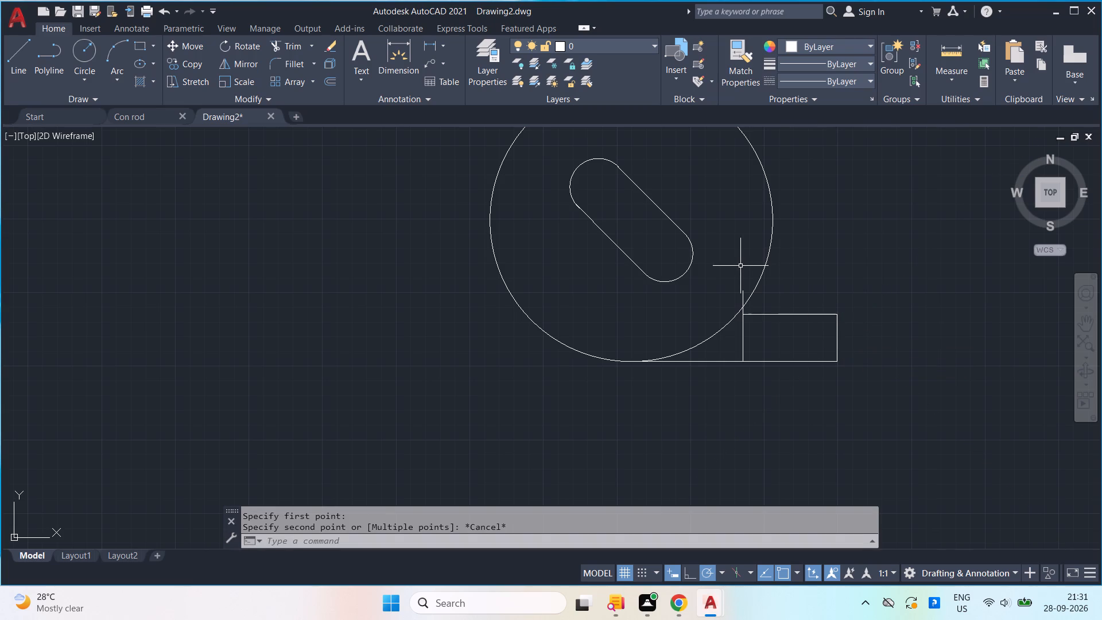
Draw a radius 4 circle centered on the top end of the short vertical line above the rectangle.
scroll(740, 267, up, 1)
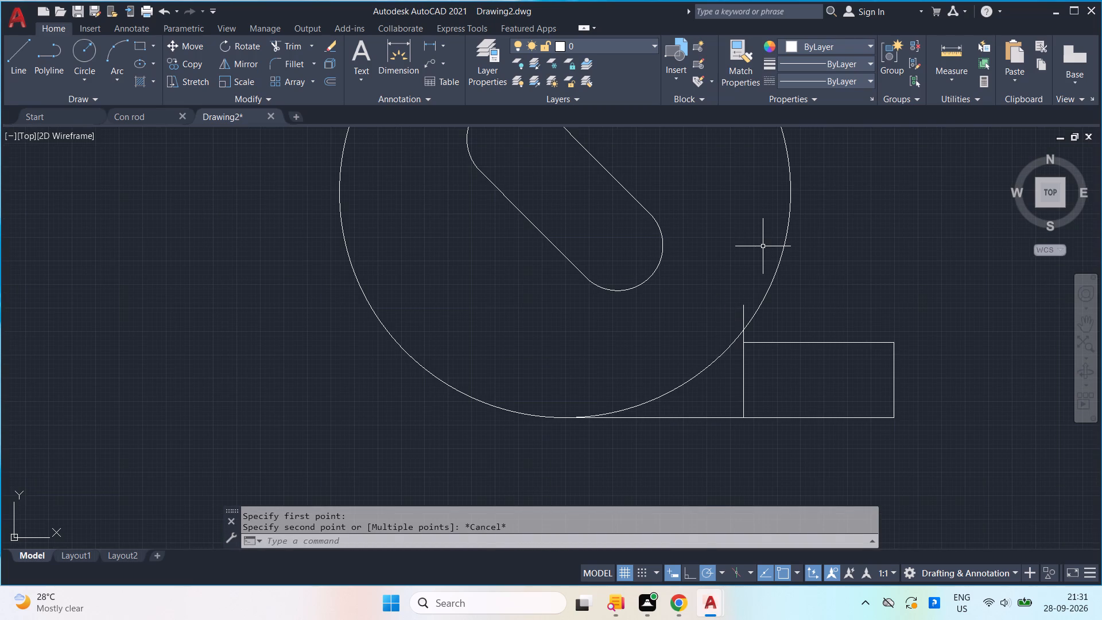
key(c)
key(Return)
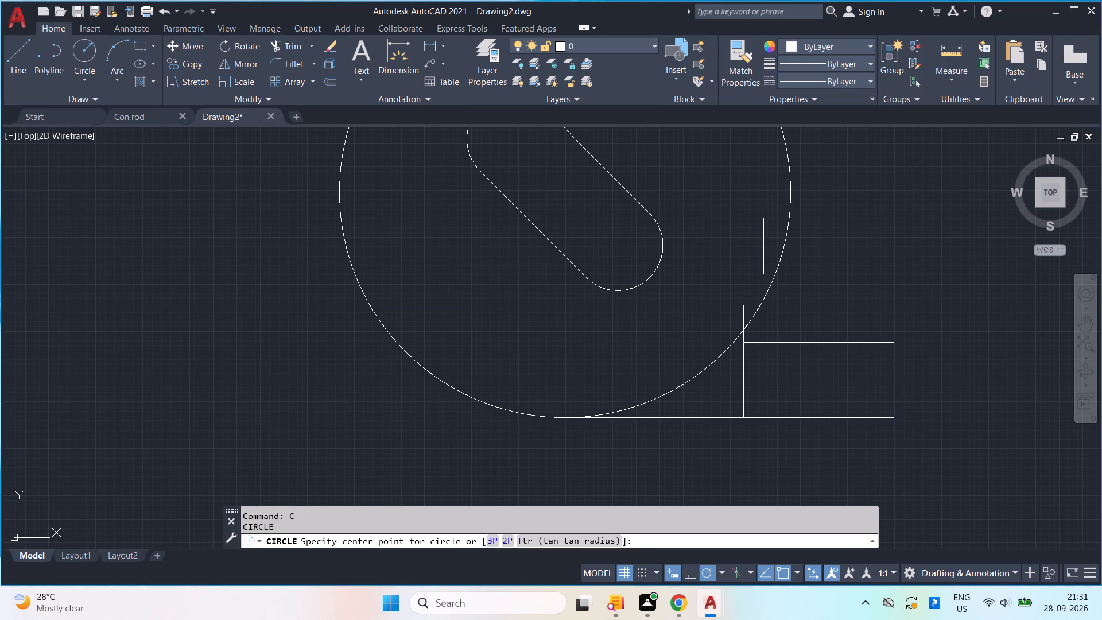
click(742, 305)
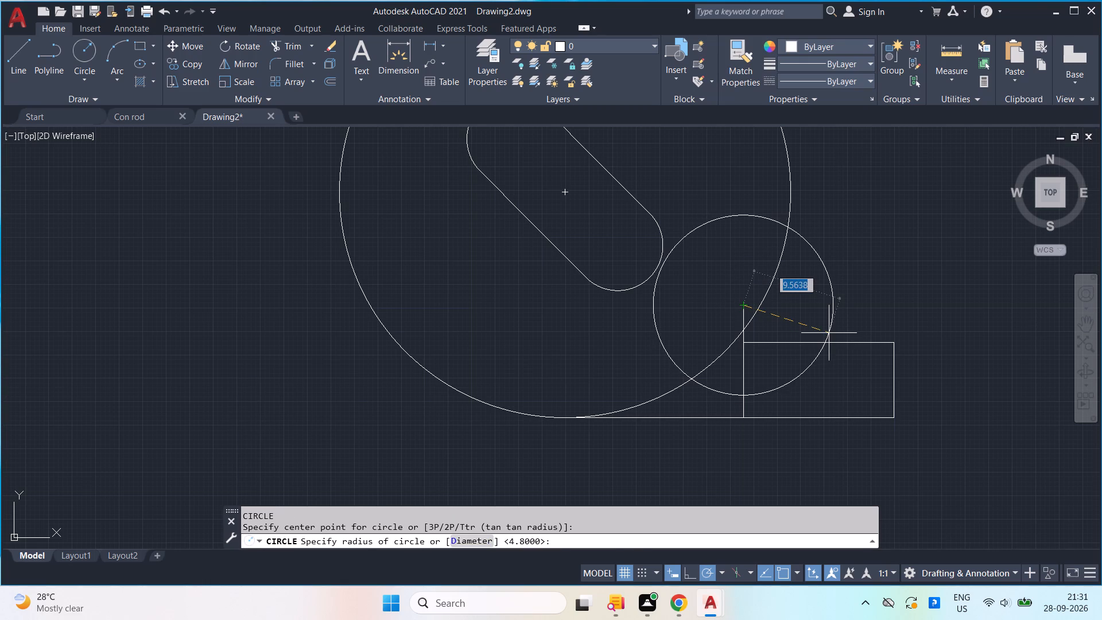
key(4)
key(Return)
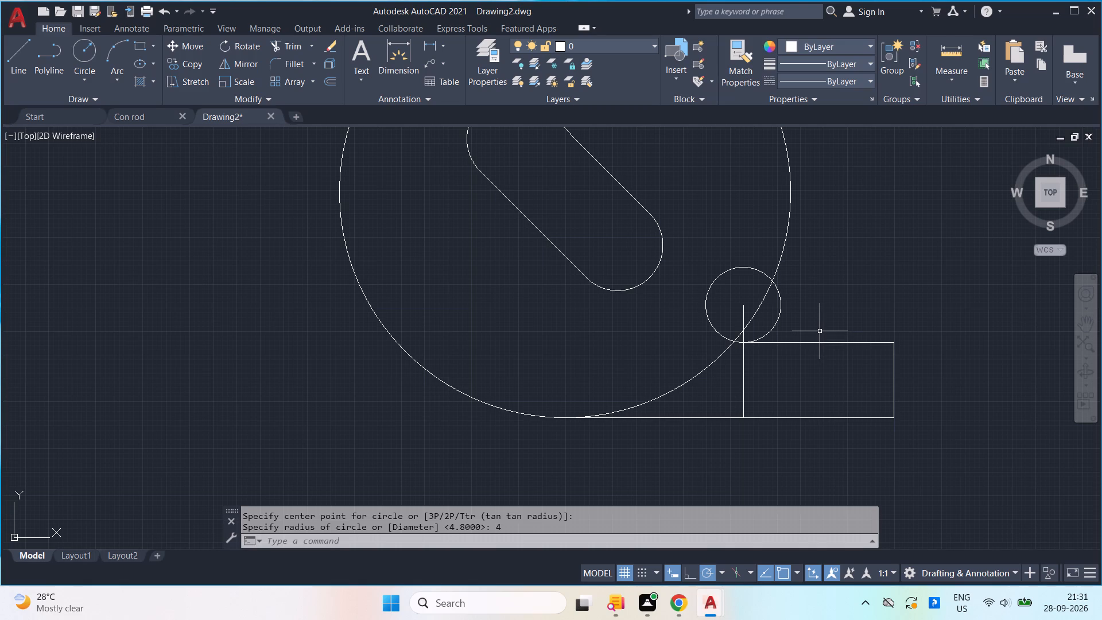
Copy the radius 4 circle 16 horizontally to the right, from its center.
scroll(816, 320, up, 1)
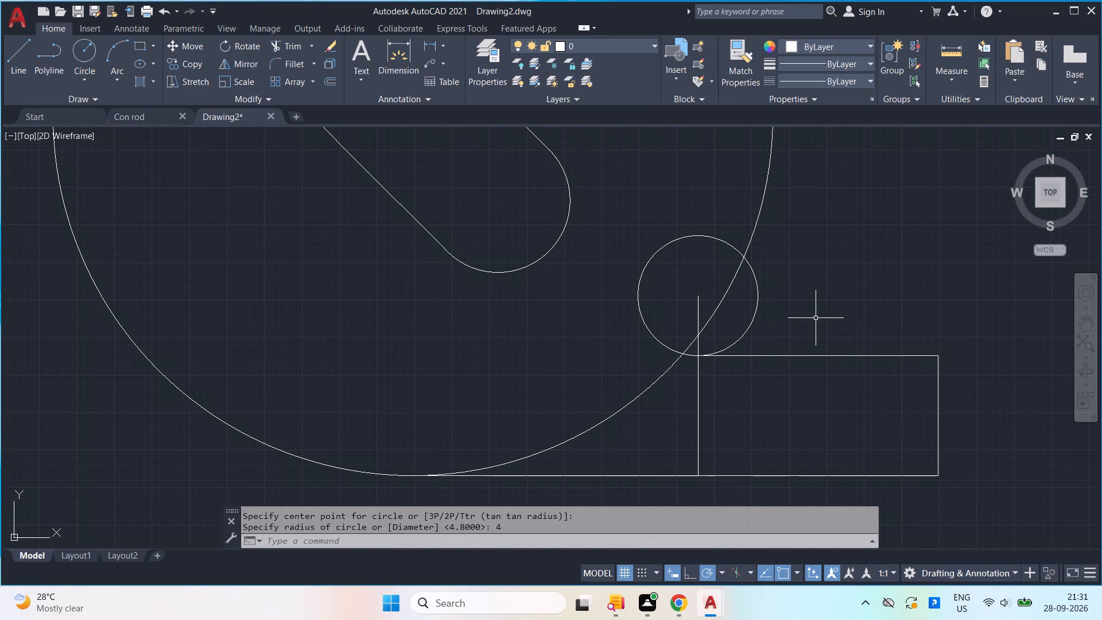
drag(808, 311, 803, 309)
click(744, 266)
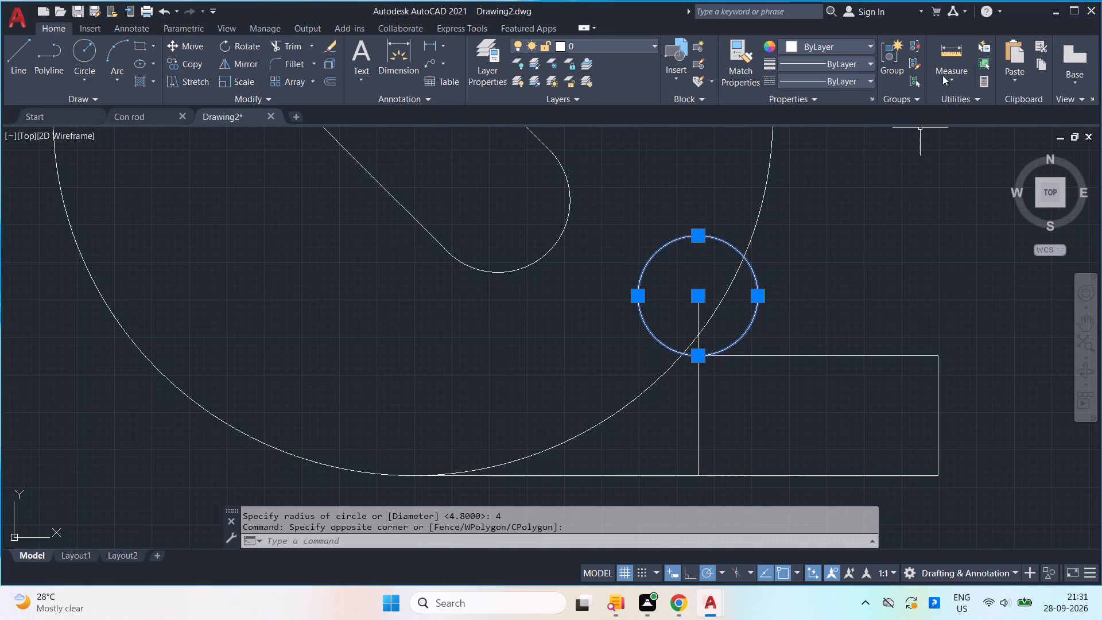
text(co)
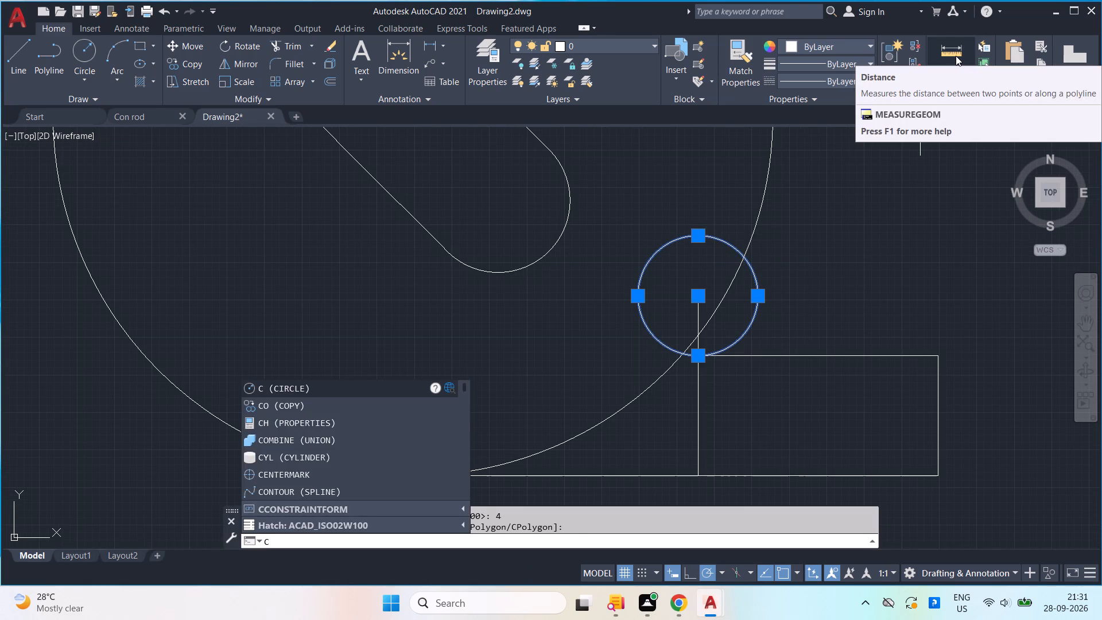
key(Return)
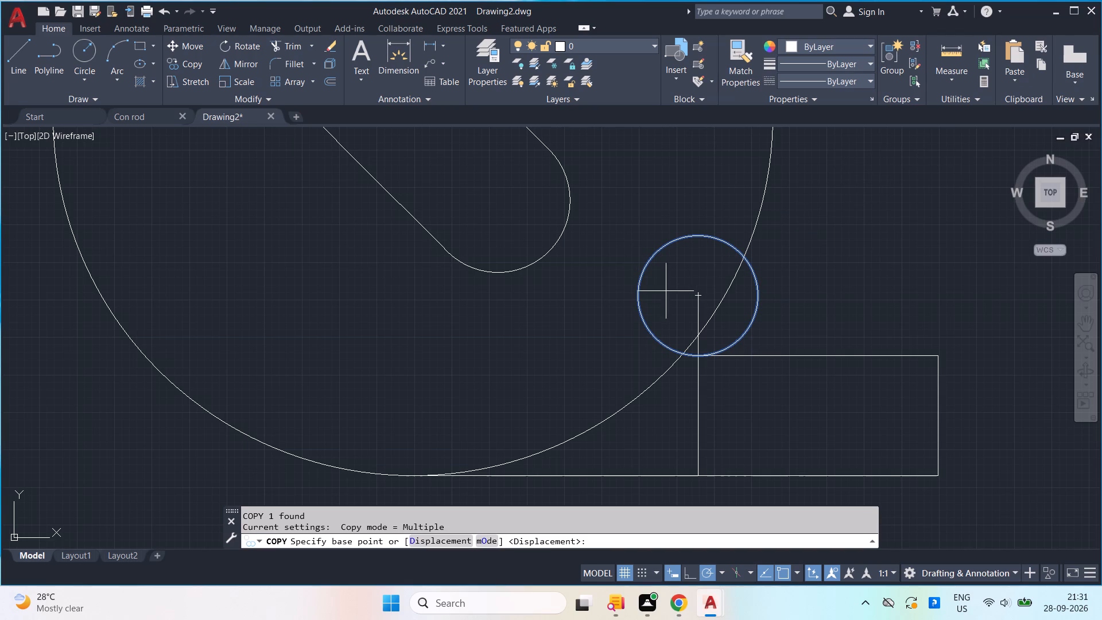
click(696, 297)
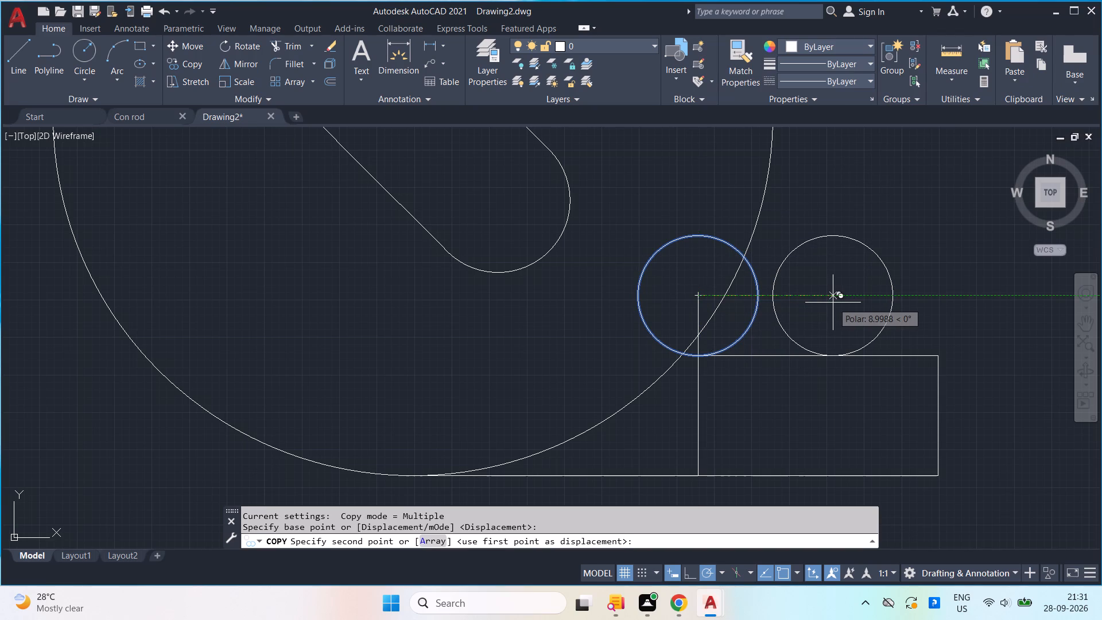
key(1)
key(6)
key(Return)
key(Return)
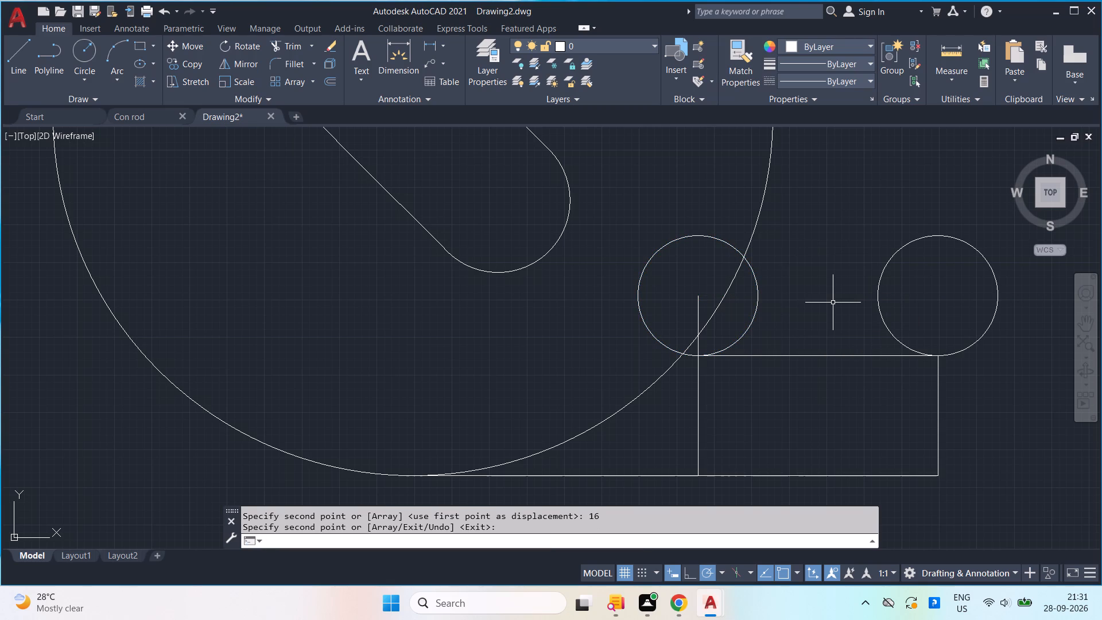
Draw a horizontal line joining the top quadrants of the two radius 4 circles.
scroll(833, 303, down, 1)
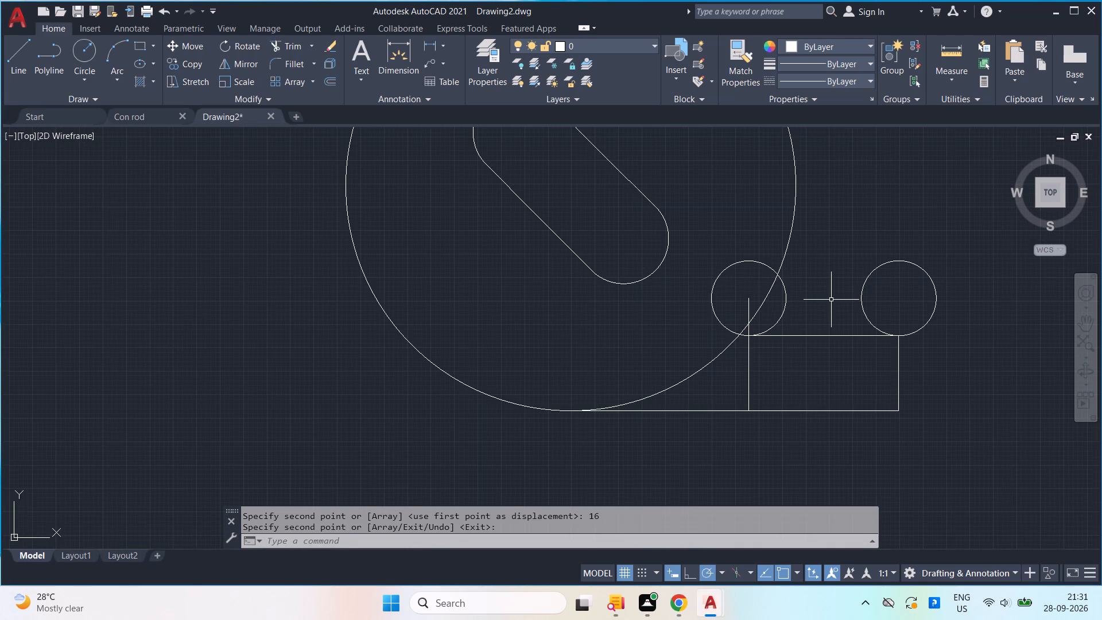
key(l)
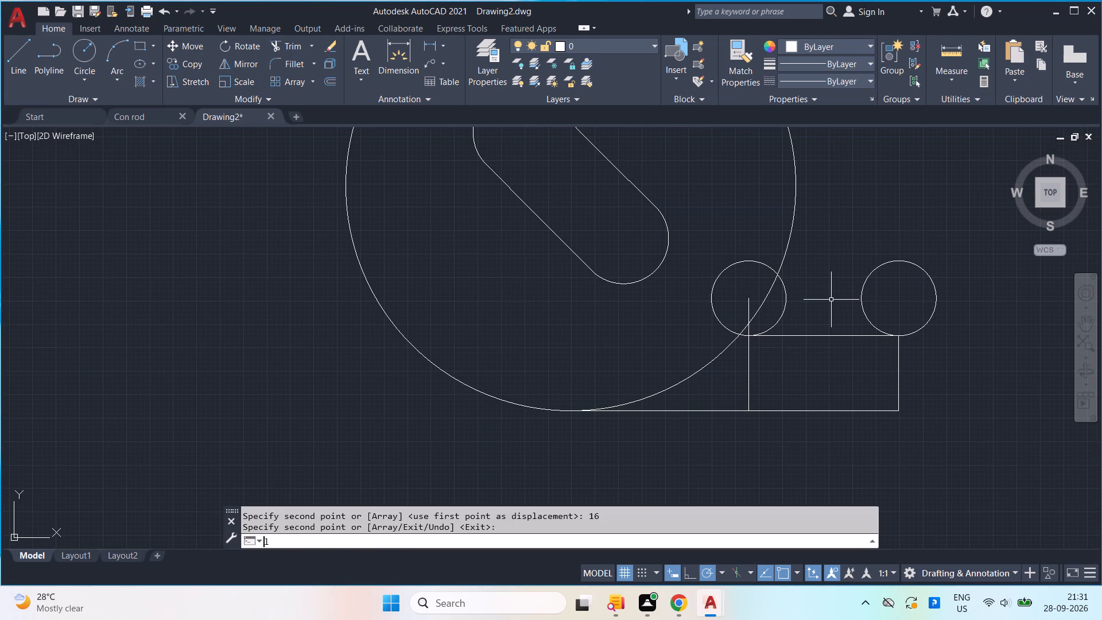
key(Return)
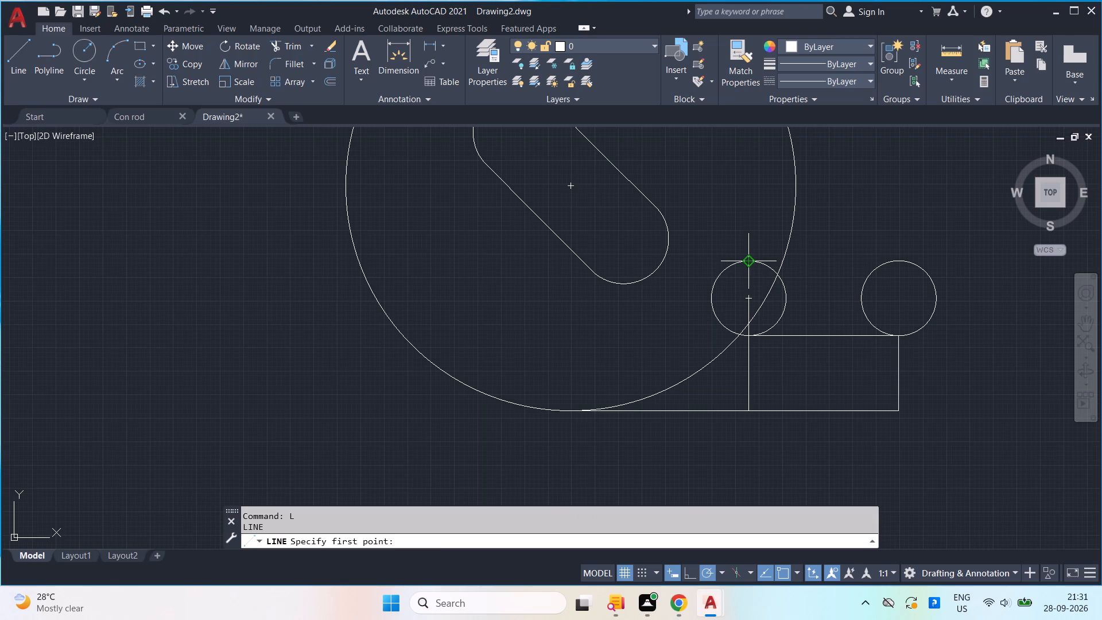
click(750, 265)
click(901, 257)
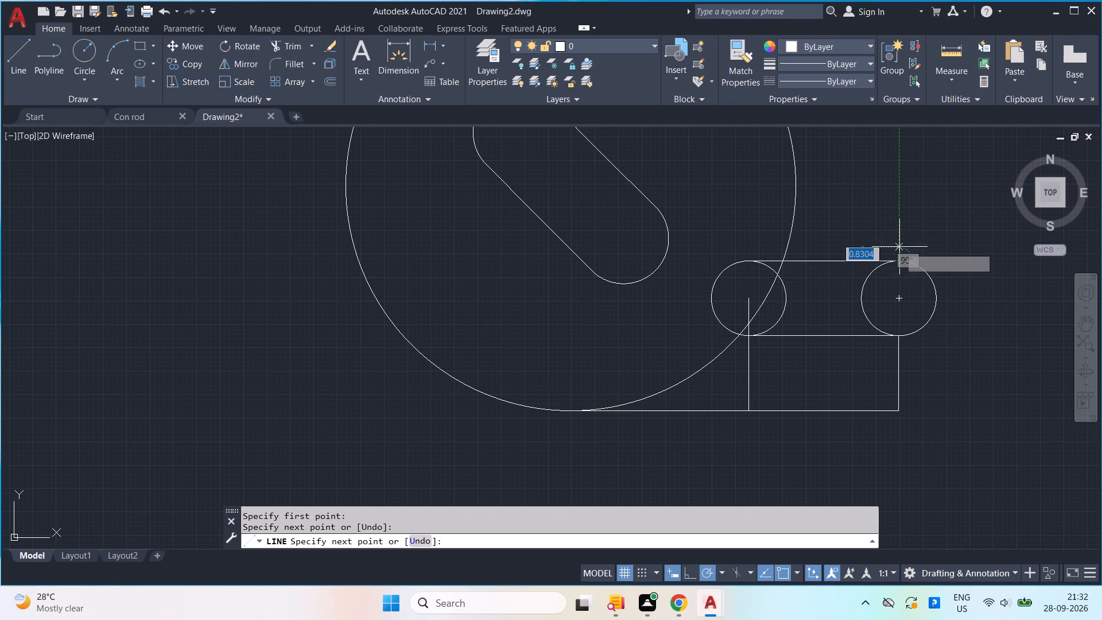
key(space)
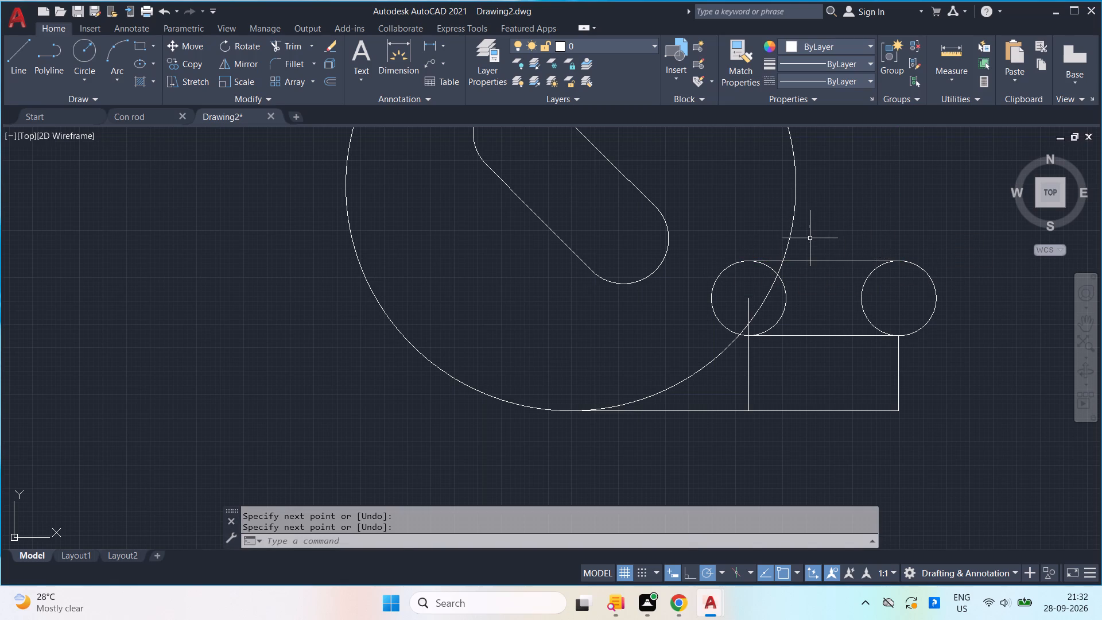
Trim the inner halves of both radius 4 circles so they form a horizontal slot with the two connecting lines.
scroll(812, 276, up, 1)
scroll(812, 282, down, 1)
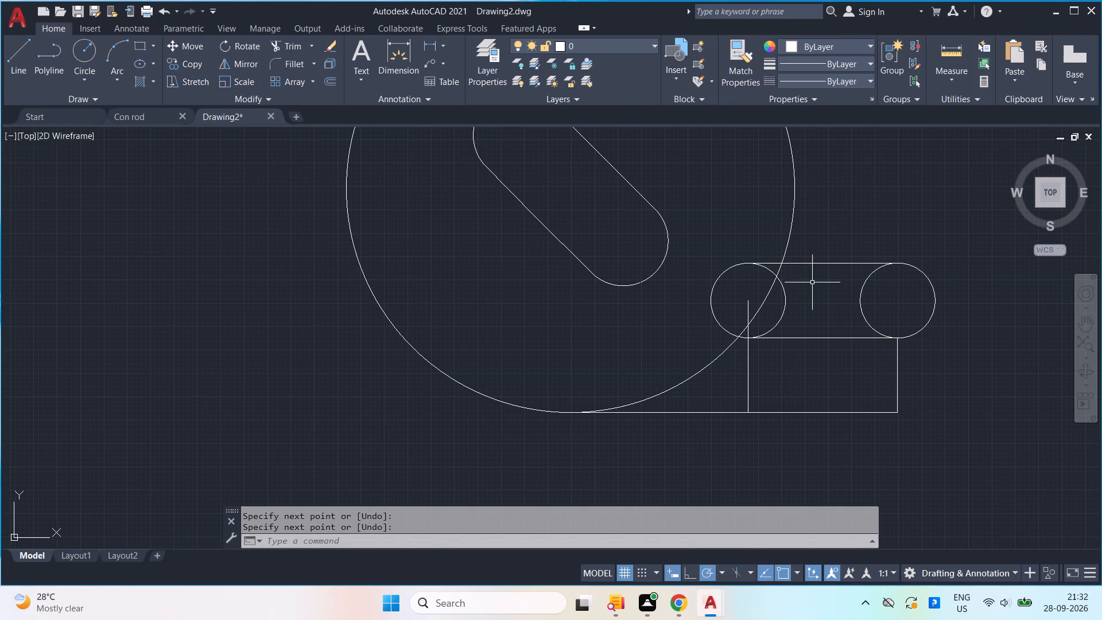
middle_drag(812, 290, 847, 371)
scroll(812, 290, down, 1)
scroll(812, 290, up, 1)
scroll(829, 355, down, 1)
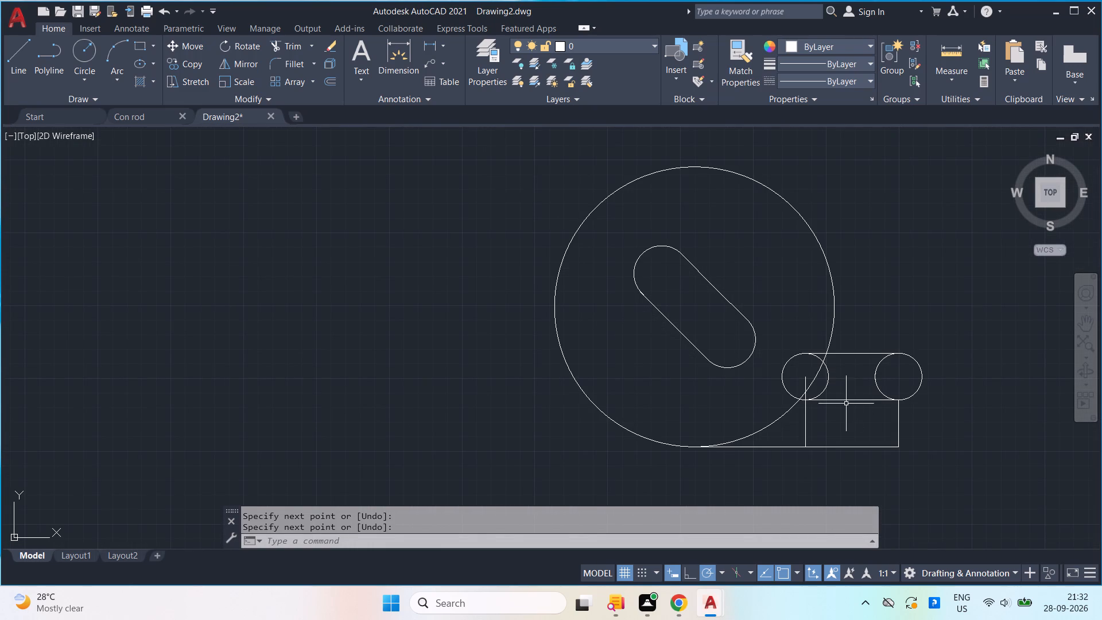
middle_drag(836, 386, 839, 354)
scroll(839, 354, up, 2)
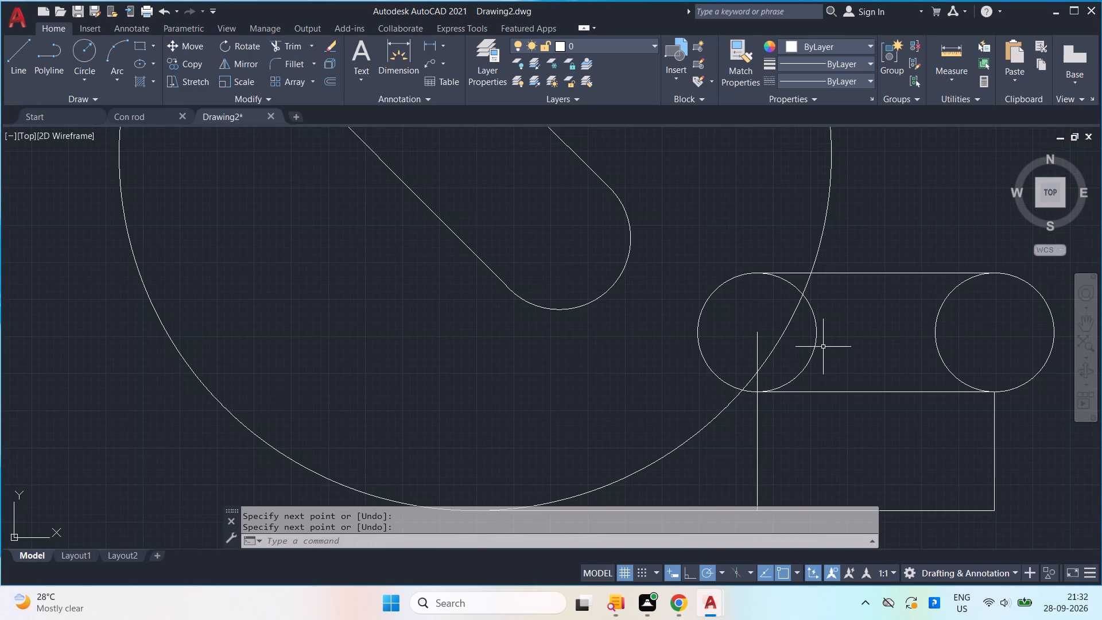
text(tr)
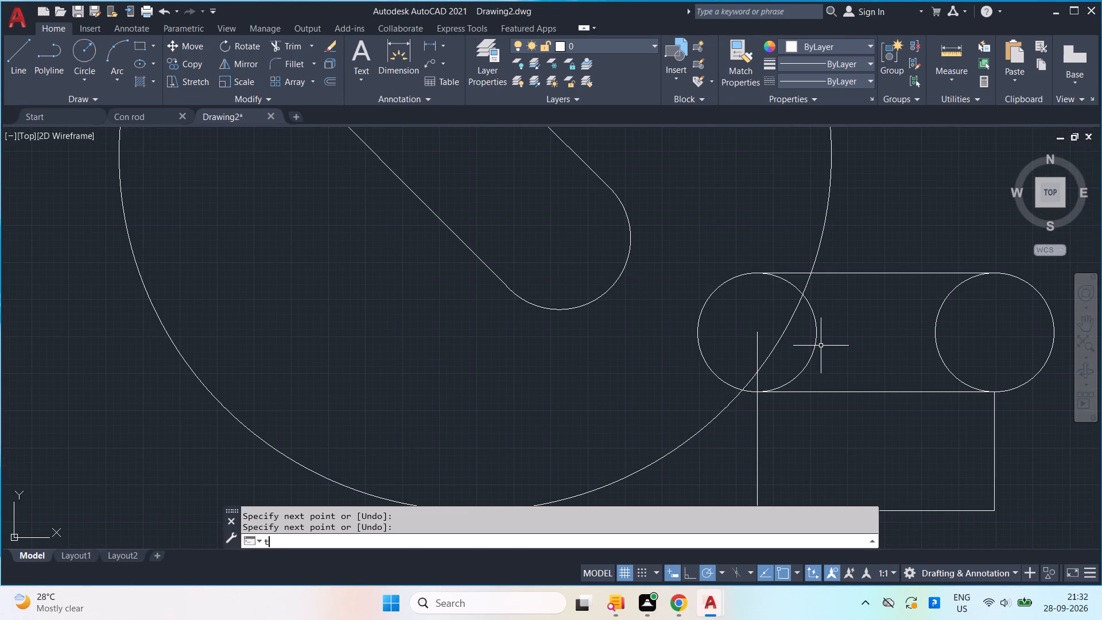
key(Return)
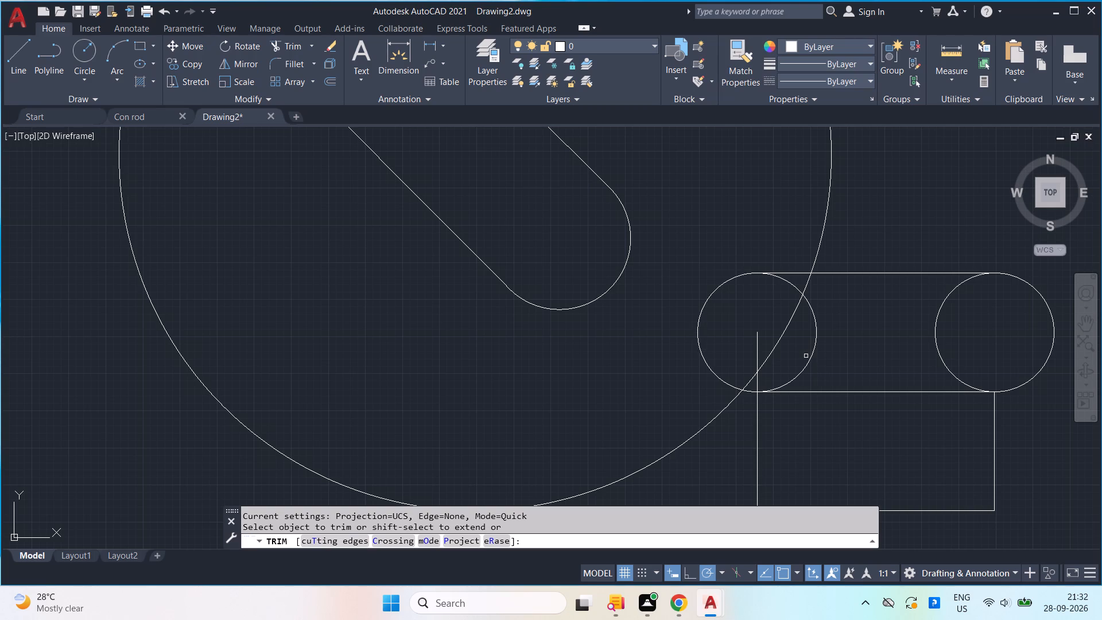
scroll(806, 356, up, 1)
scroll(806, 356, down, 1)
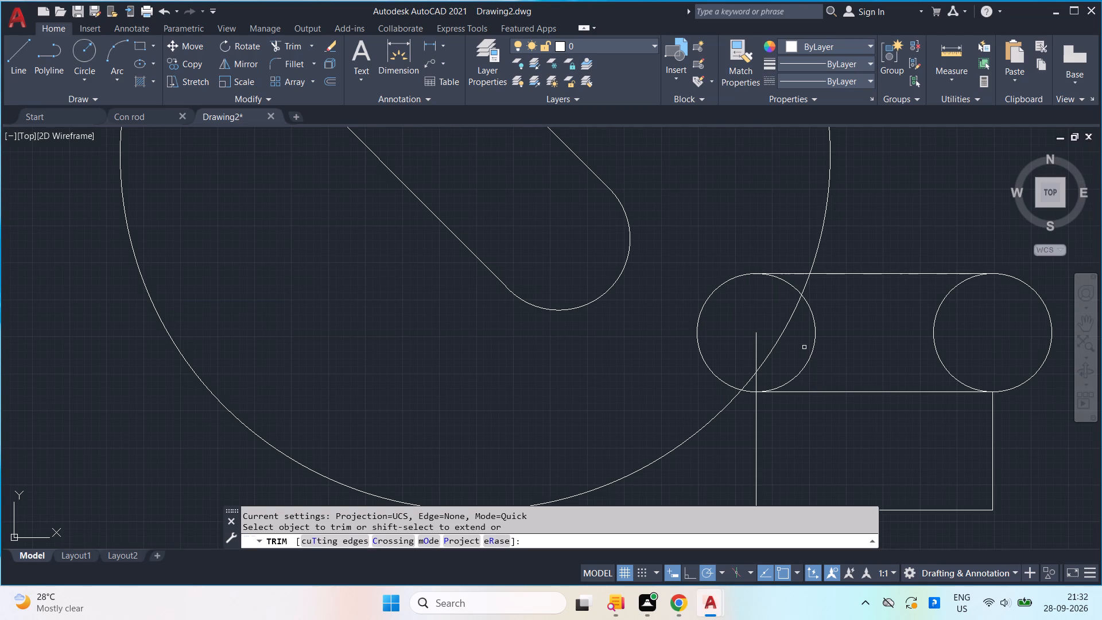
drag(804, 347, 847, 347)
drag(954, 331, 871, 341)
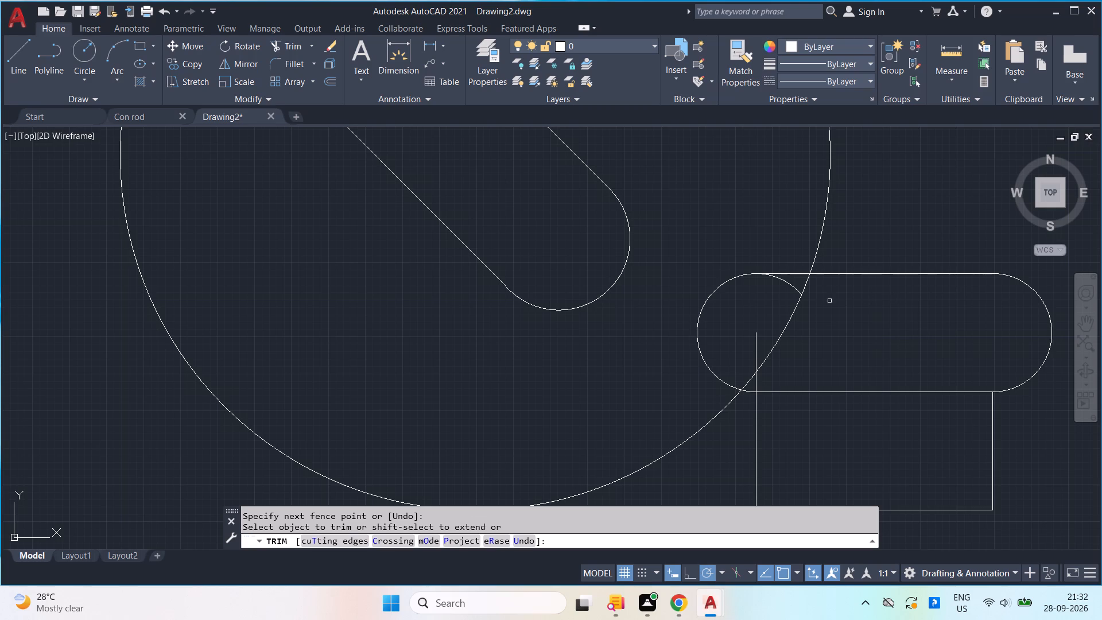
scroll(801, 292, up, 1)
drag(786, 276, 791, 304)
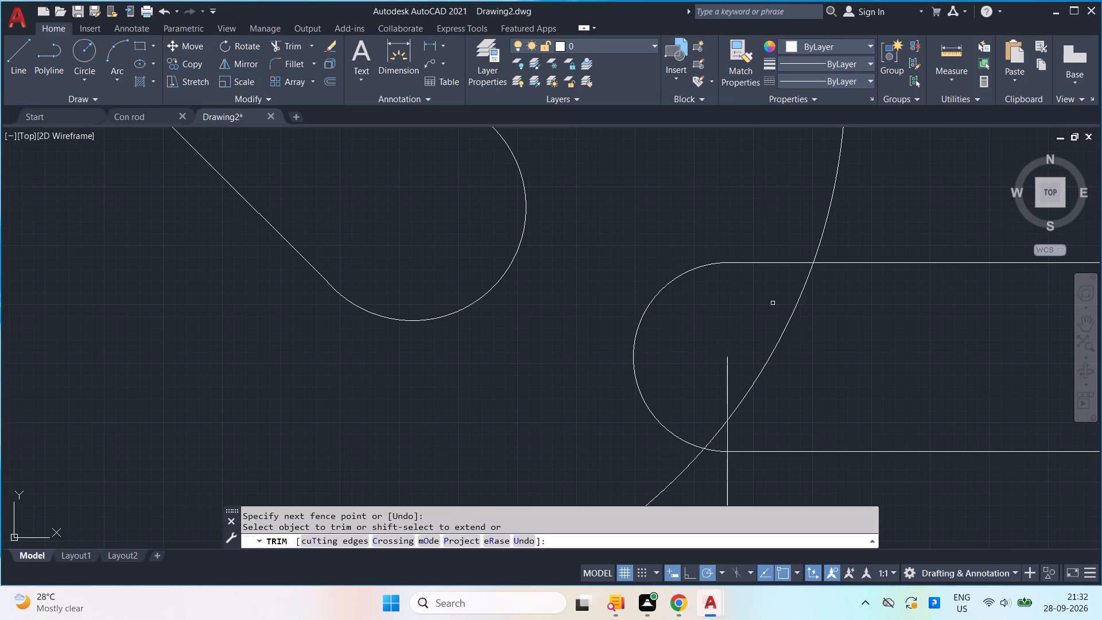
Trim the large circle's arc inside the horizontal slot and from the slot down to the start of the base line.
scroll(717, 413, down, 1)
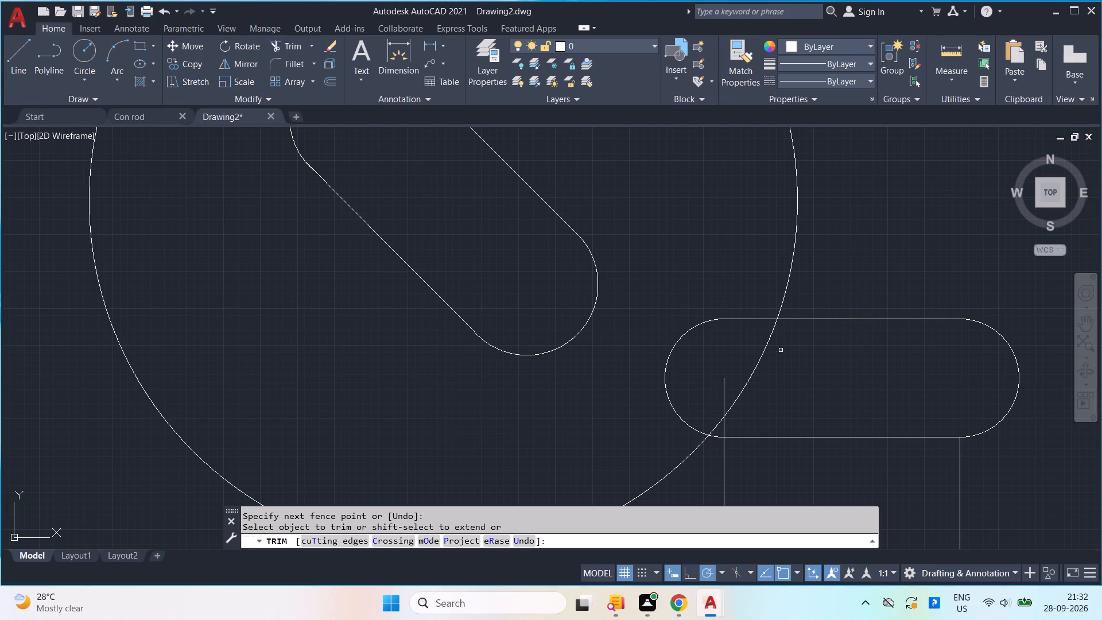
drag(760, 338, 775, 358)
scroll(777, 362, down, 1)
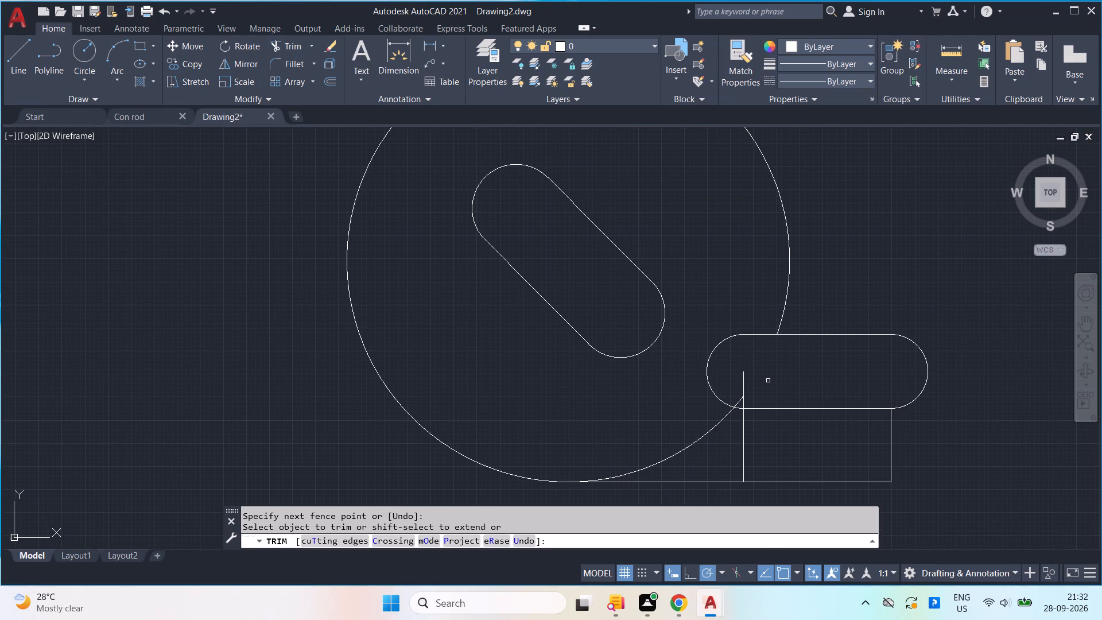
scroll(751, 391, up, 1)
drag(695, 428, 715, 464)
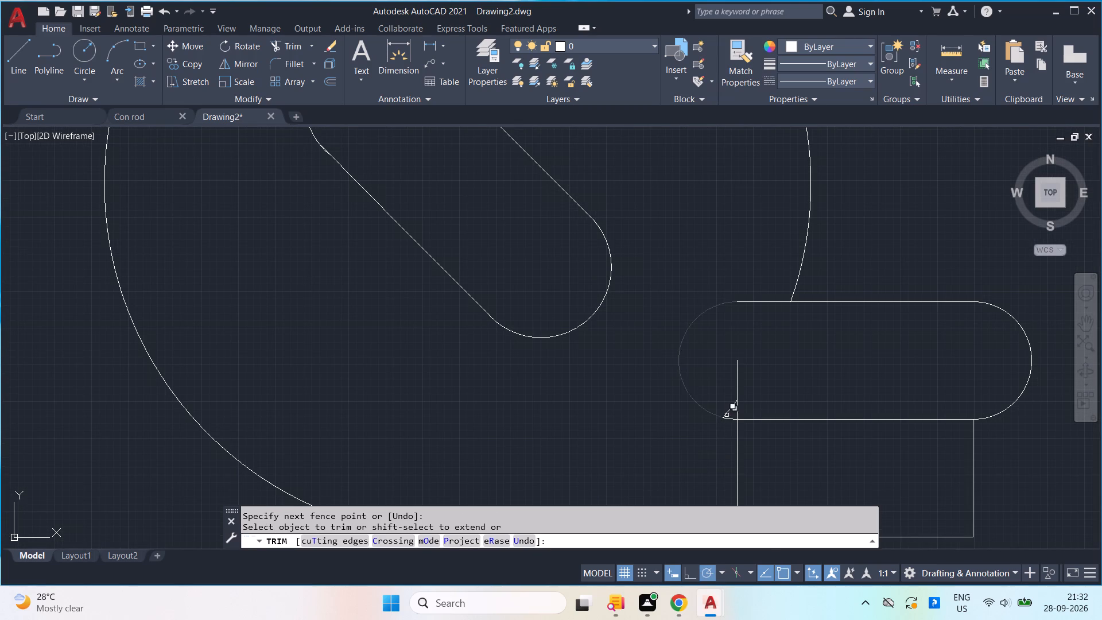
click(729, 406)
scroll(827, 406, down, 1)
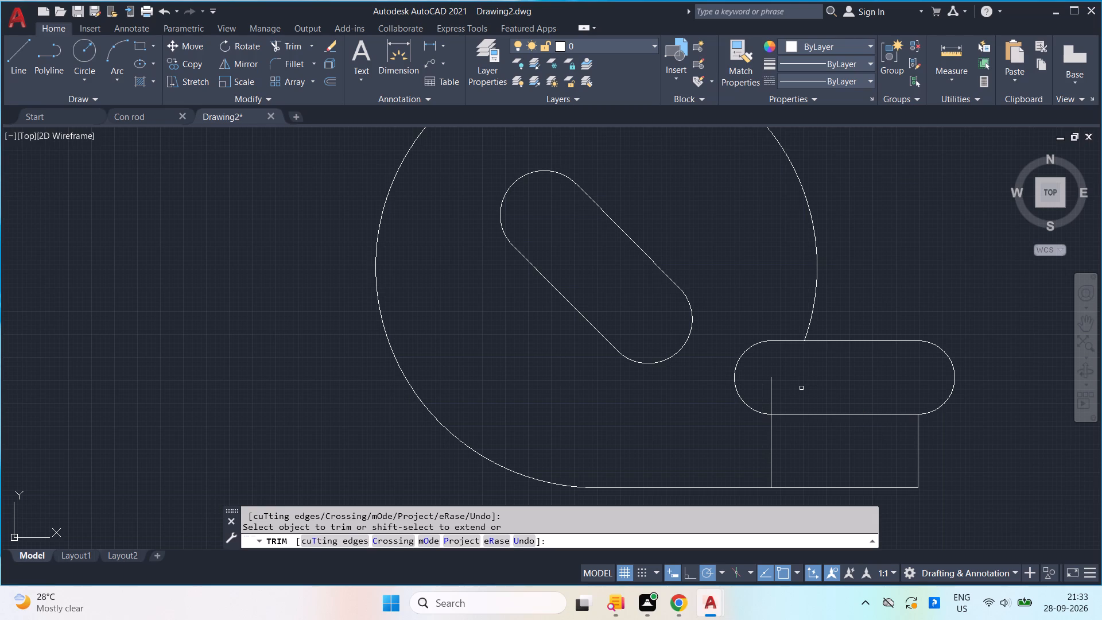
Trim away the short vertical line inside the horizontal slot and both vertical sides of the rectangle below it.
drag(756, 399, 785, 406)
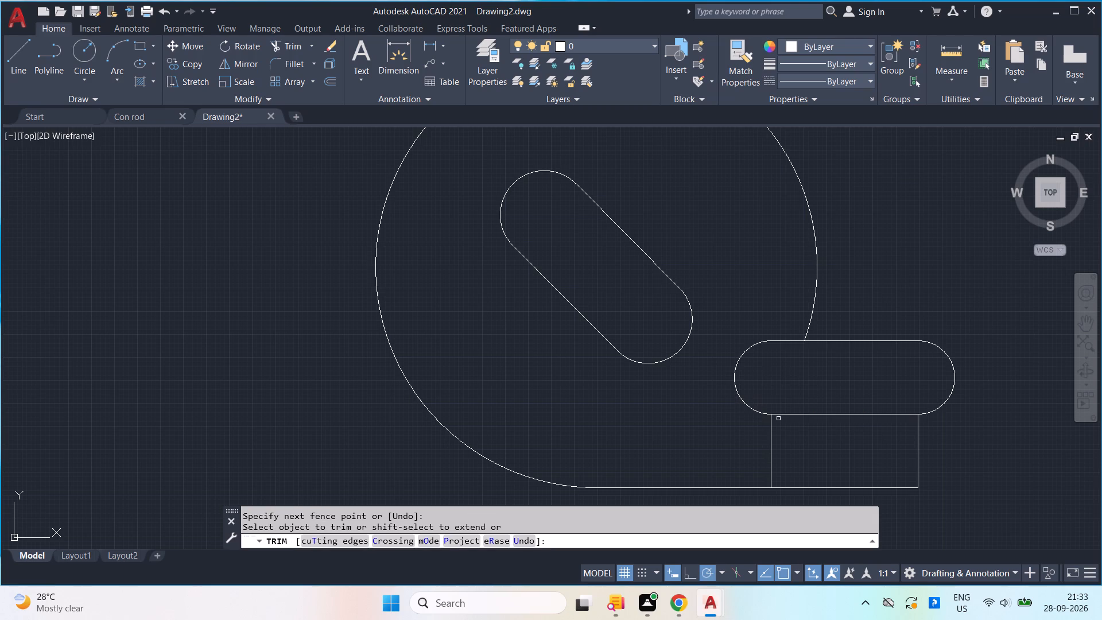
drag(757, 437, 930, 464)
scroll(953, 454, down, 1)
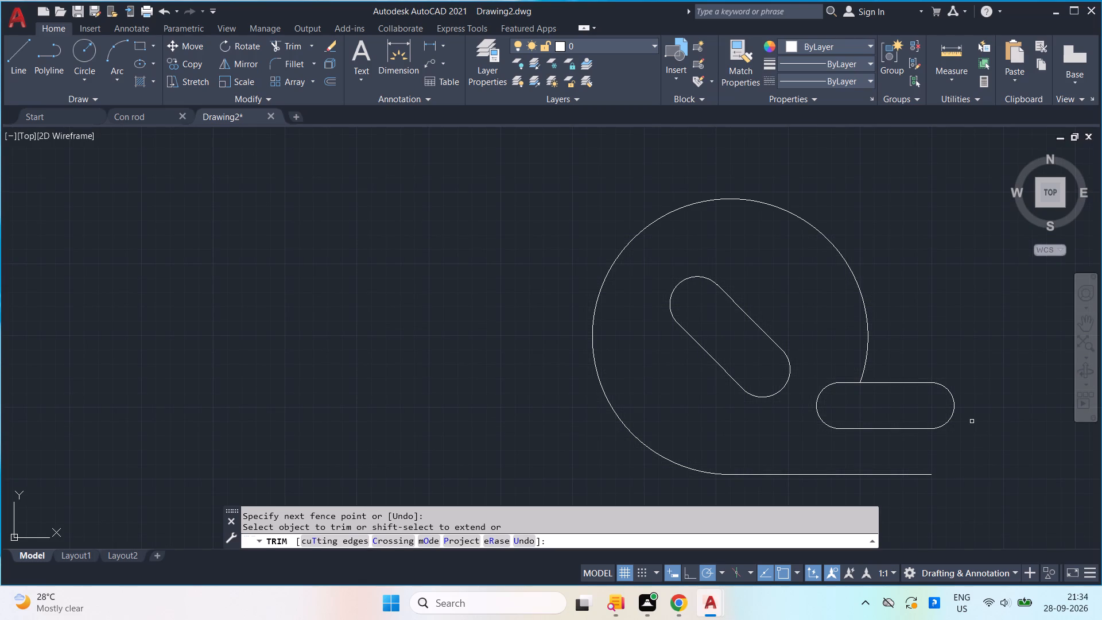
key(Escape)
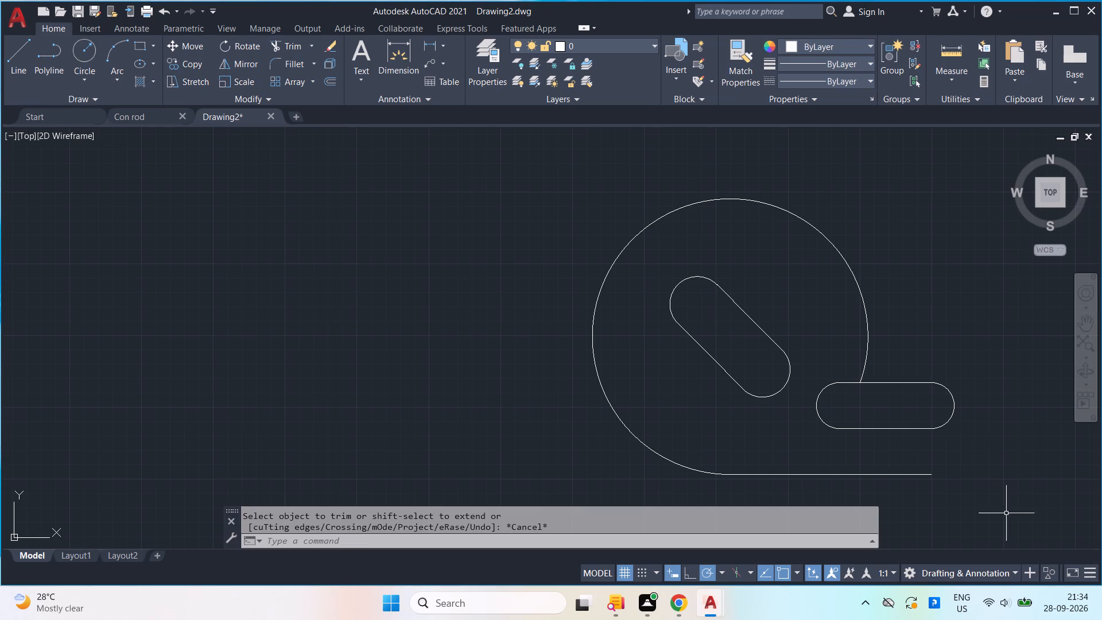
Copy the 16-long base line segment beneath the horizontal slot 32 straight up.
click(956, 507)
click(913, 461)
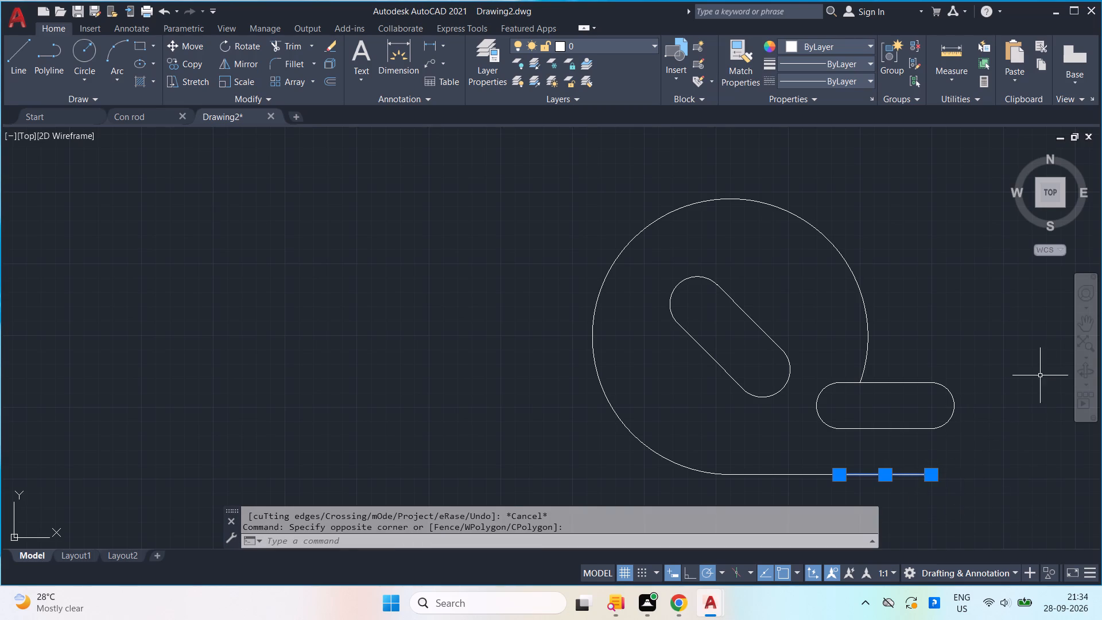
text(co)
key(Return)
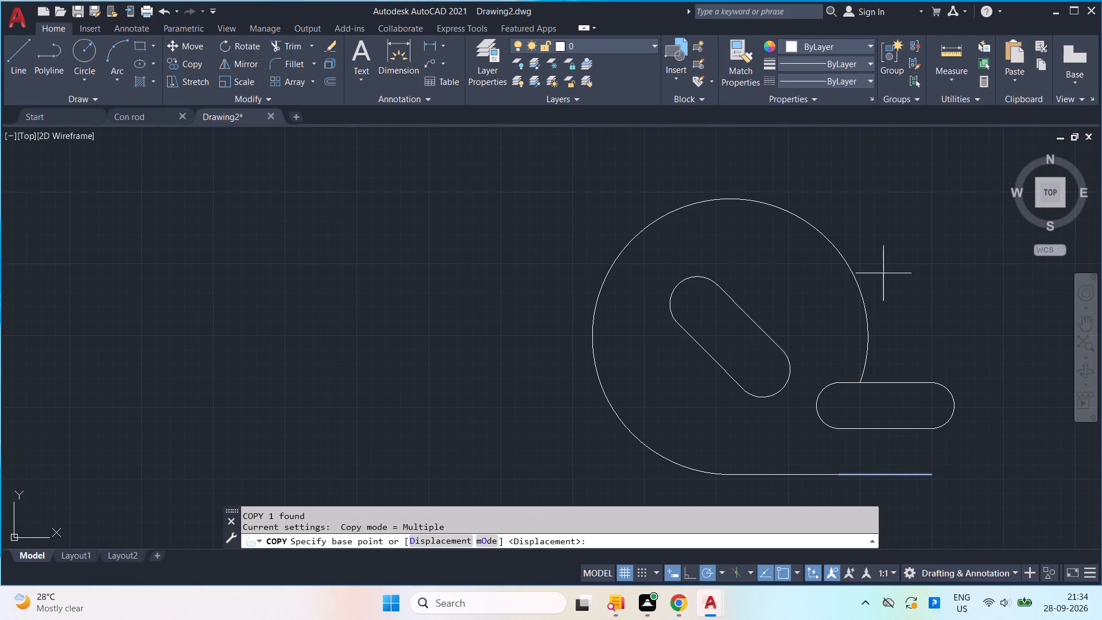
click(895, 472)
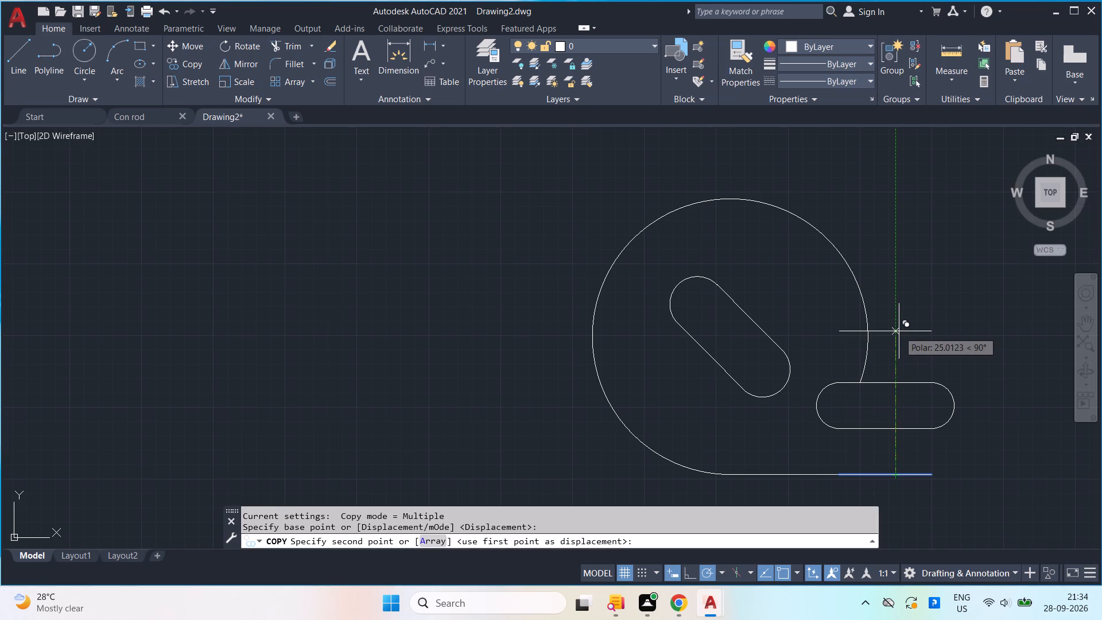
text(32)
key(Return)
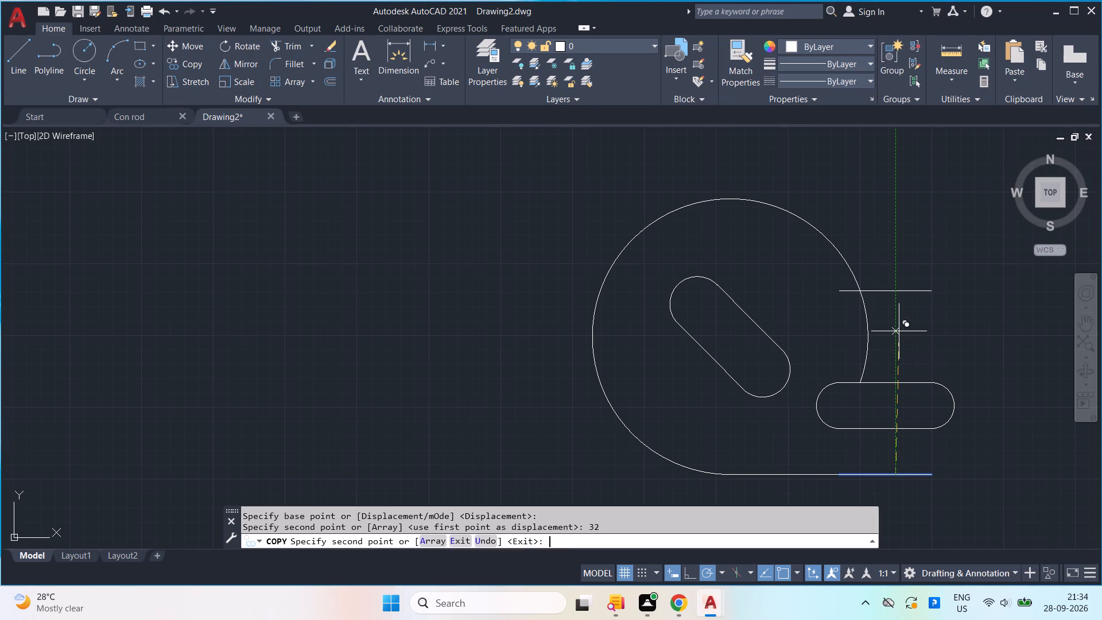
key(Return)
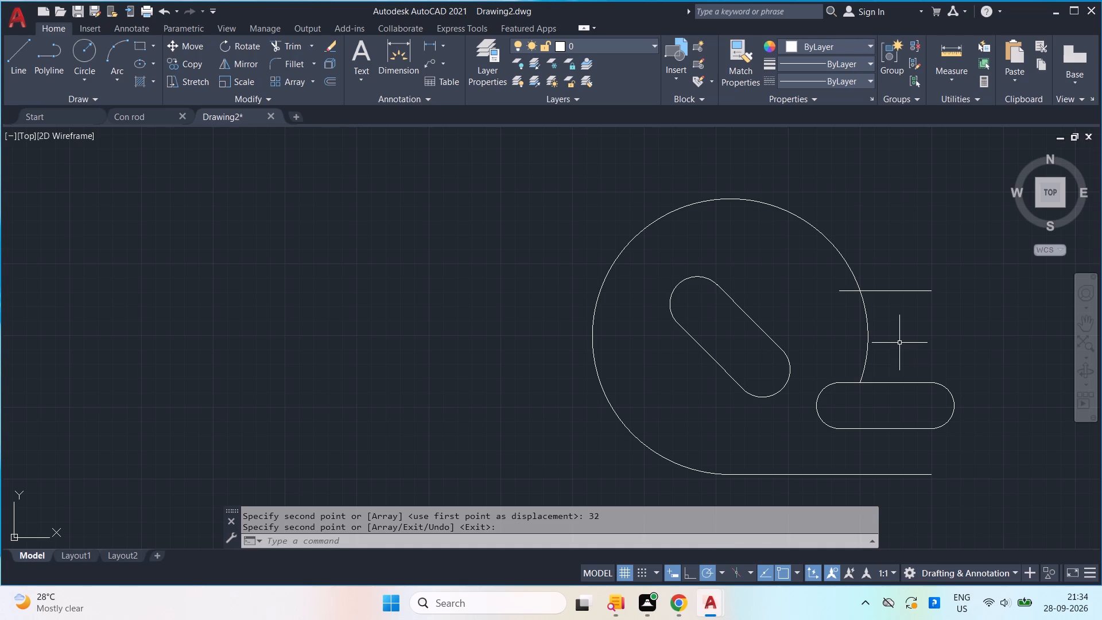
Trim the large circle's arc between the copied upper line and the horizontal slot, and the upper line's stub inside the circle.
text(tr)
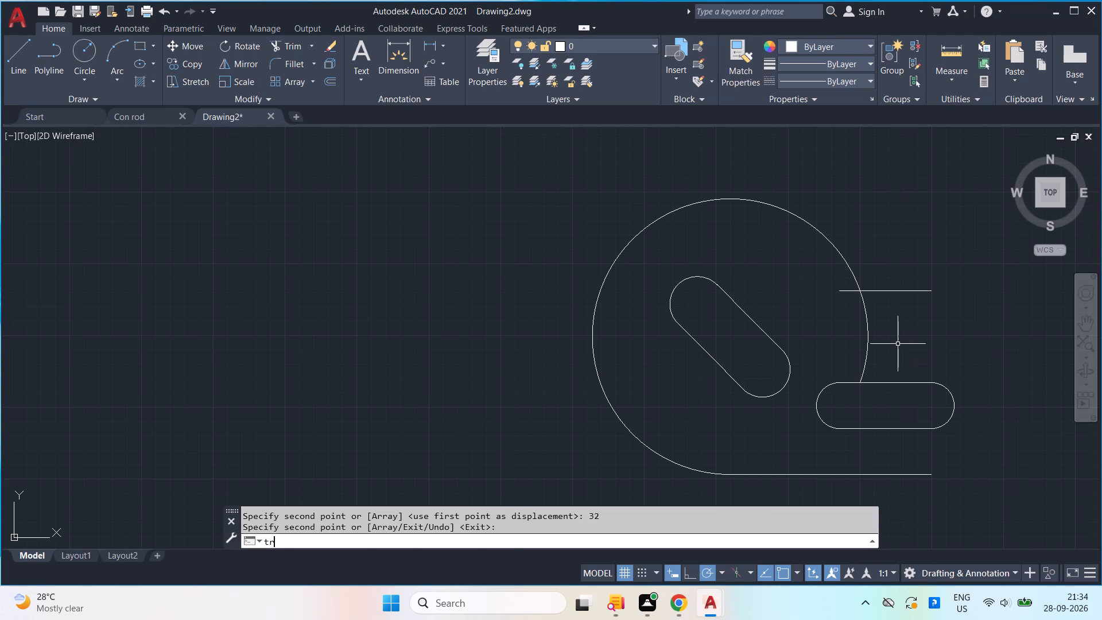
key(Return)
drag(874, 340, 859, 344)
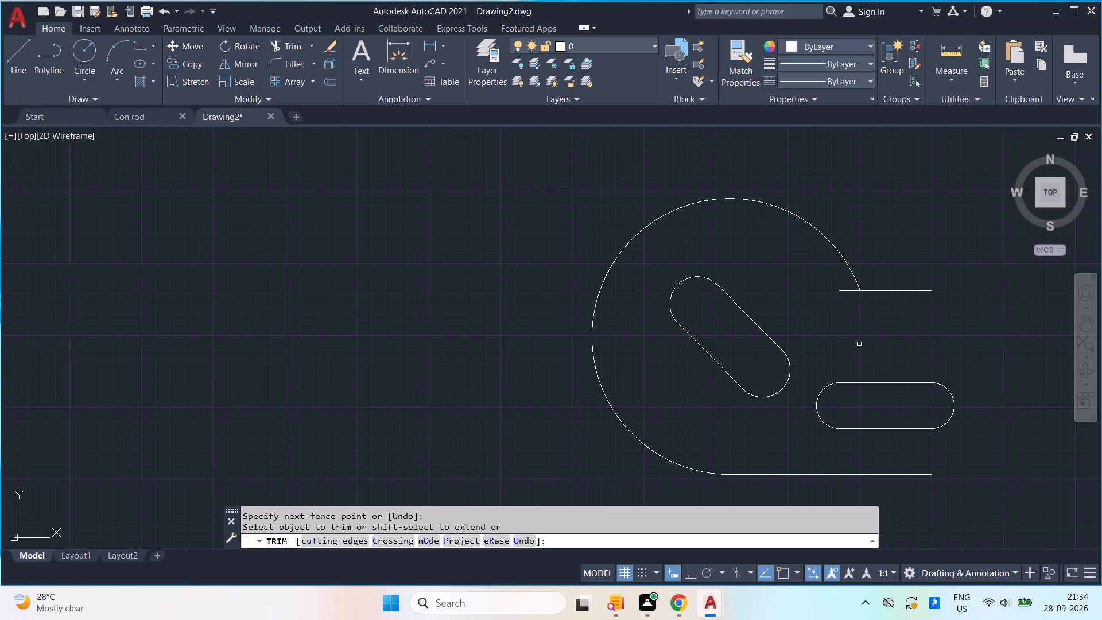
drag(841, 278, 841, 279)
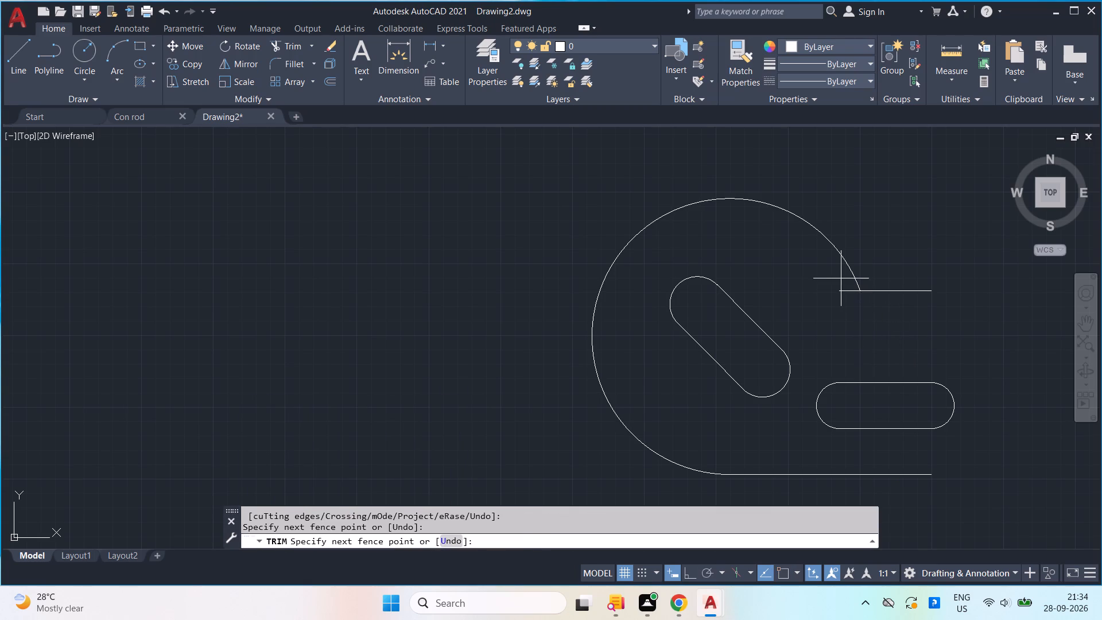
drag(841, 279, 857, 305)
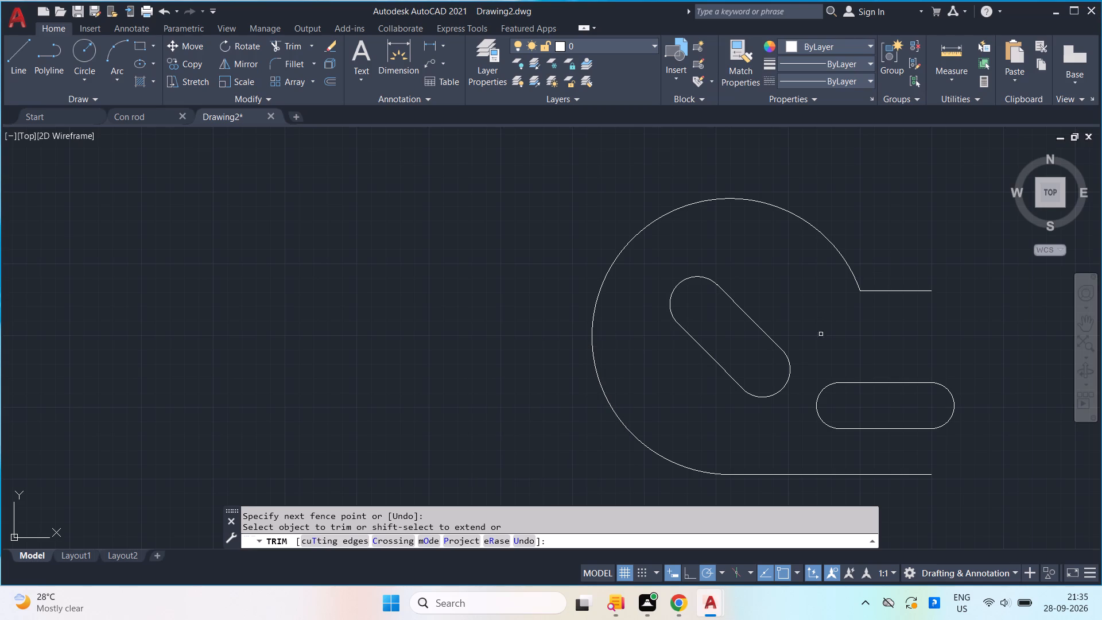
middle_drag(821, 313, 456, 268)
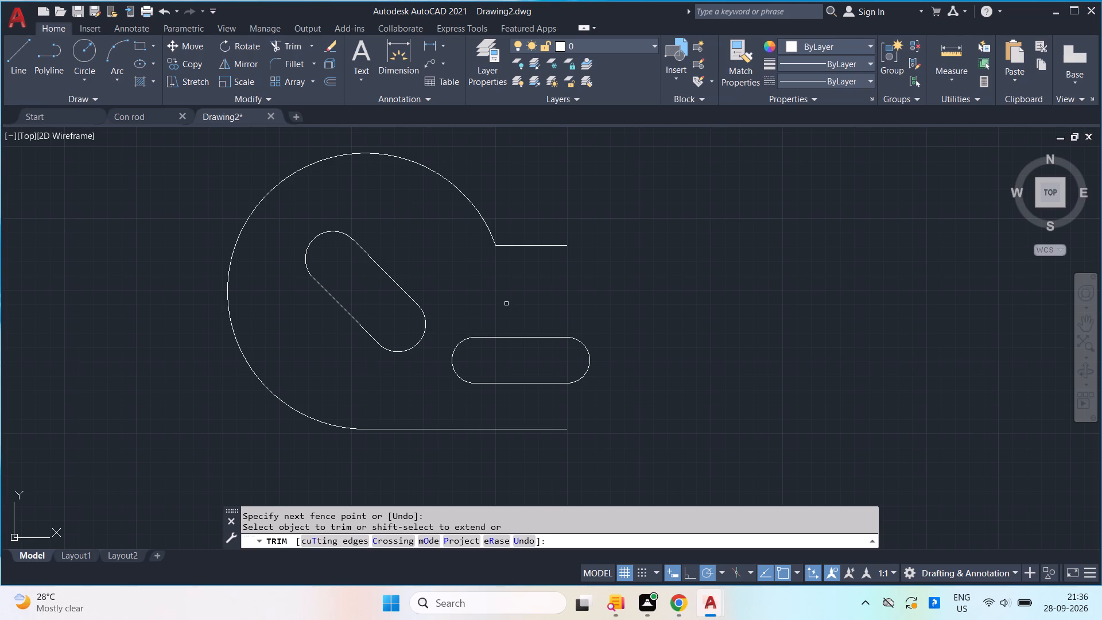
key(space)
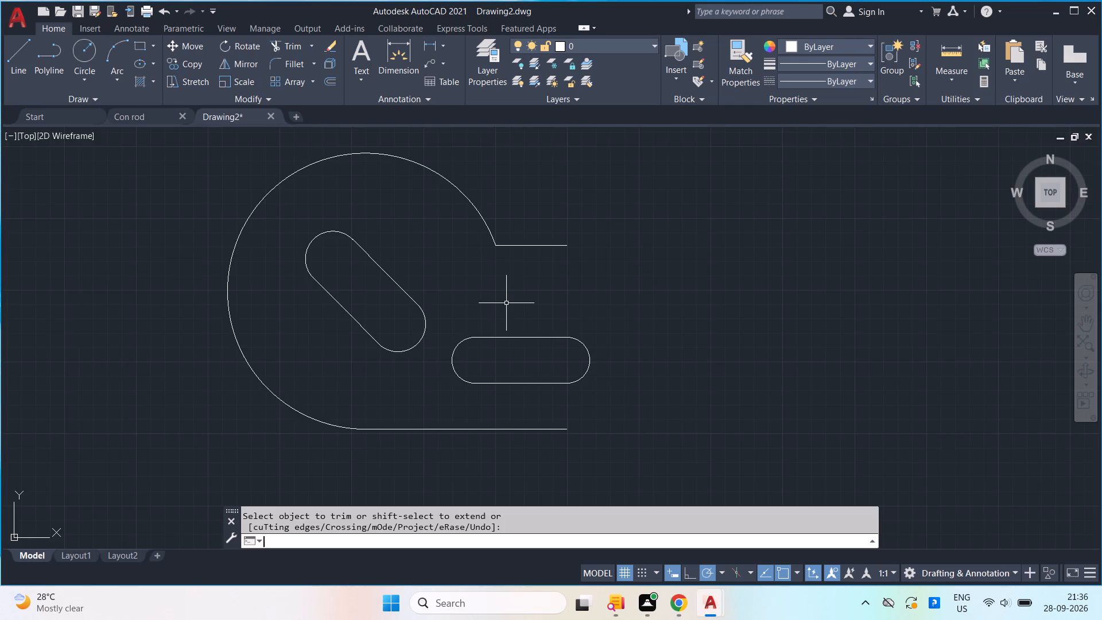
Draw a 64-long horizontal line from the large circle's centre out to the right past the horizontal slot.
scroll(608, 251, up, 1)
scroll(558, 262, down, 1)
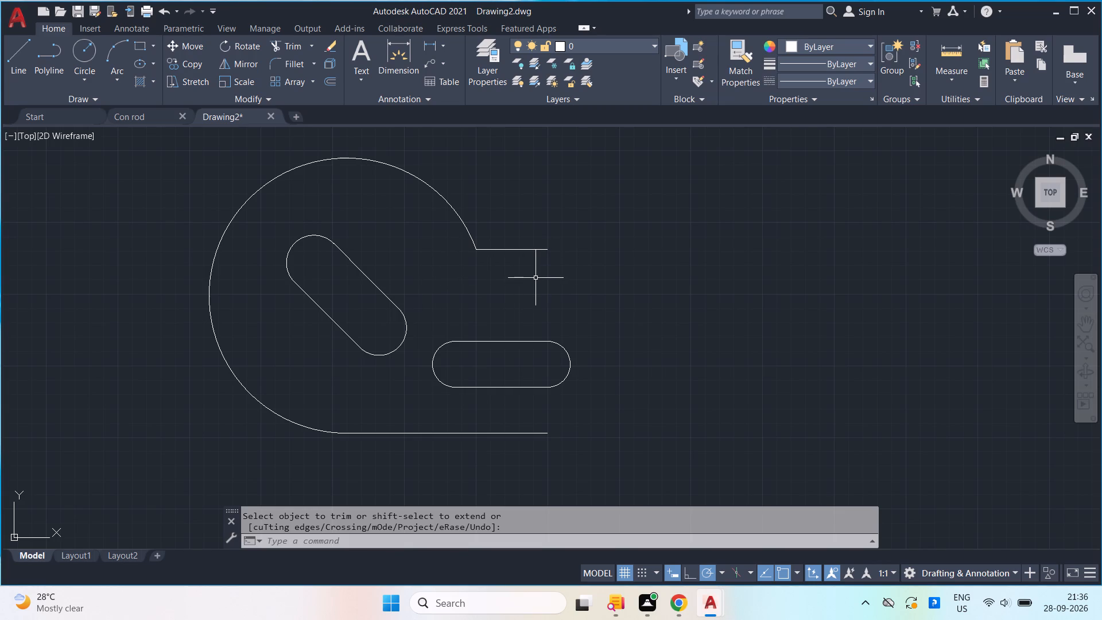
scroll(536, 278, down, 1)
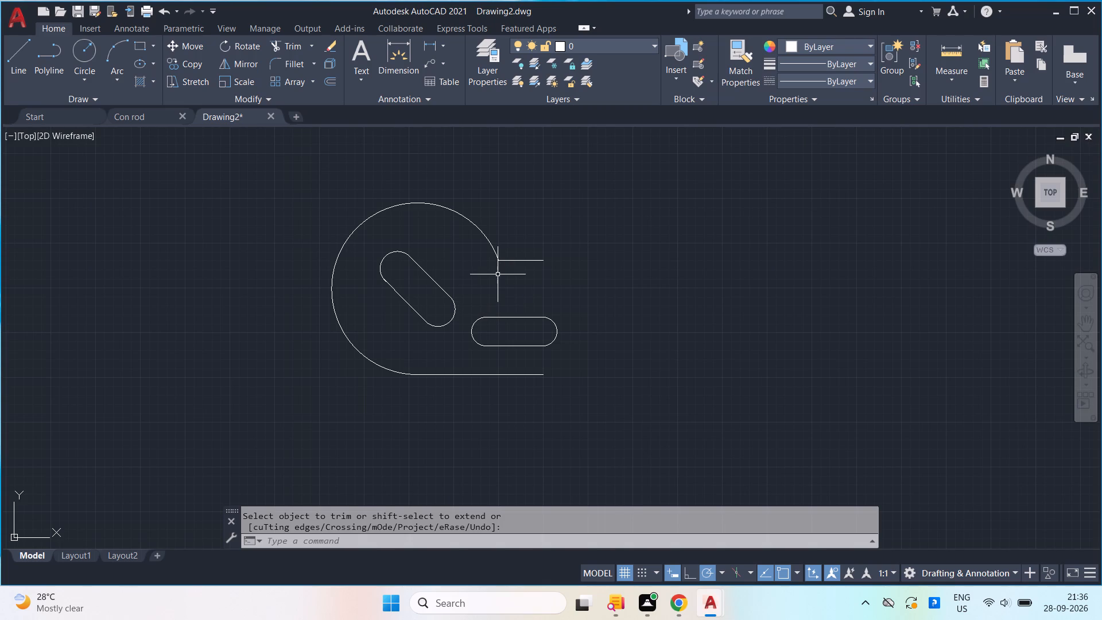
key(l)
key(Return)
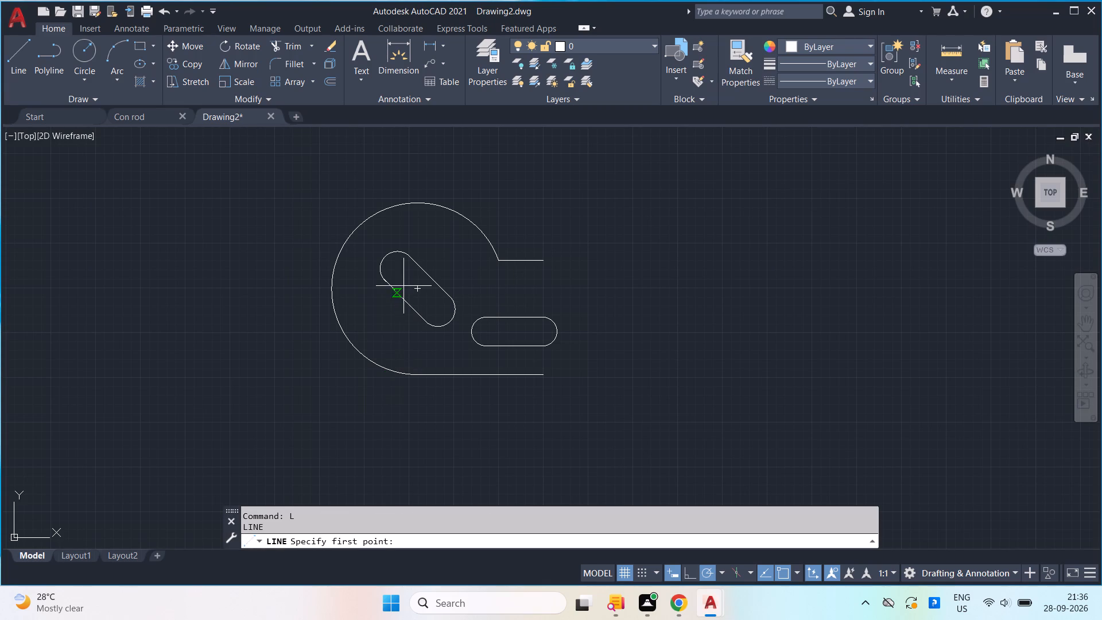
click(417, 290)
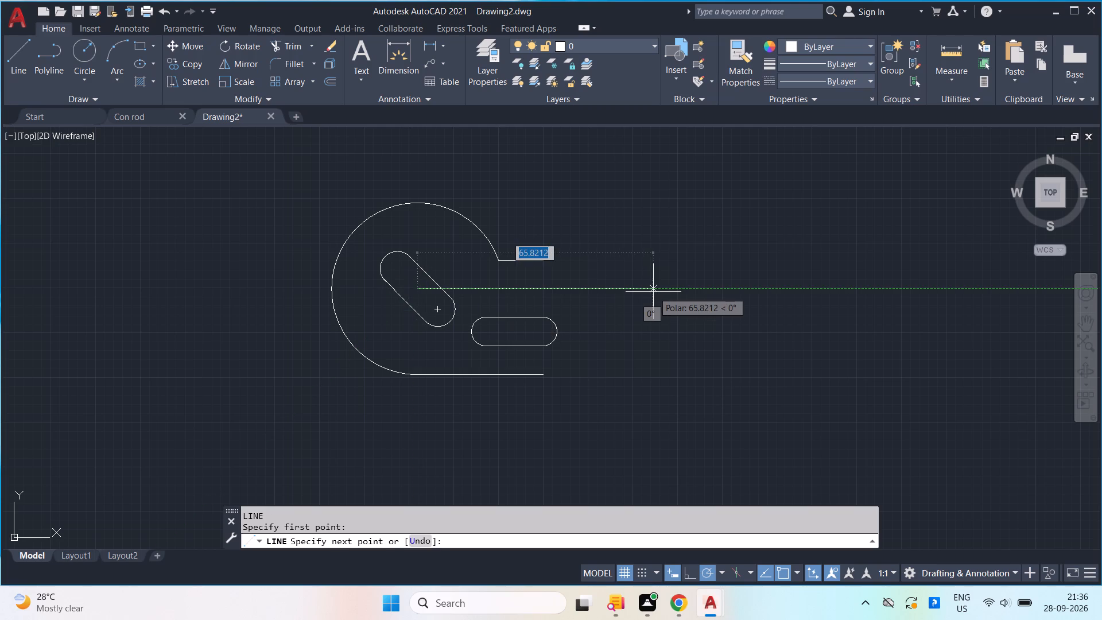
text(64)
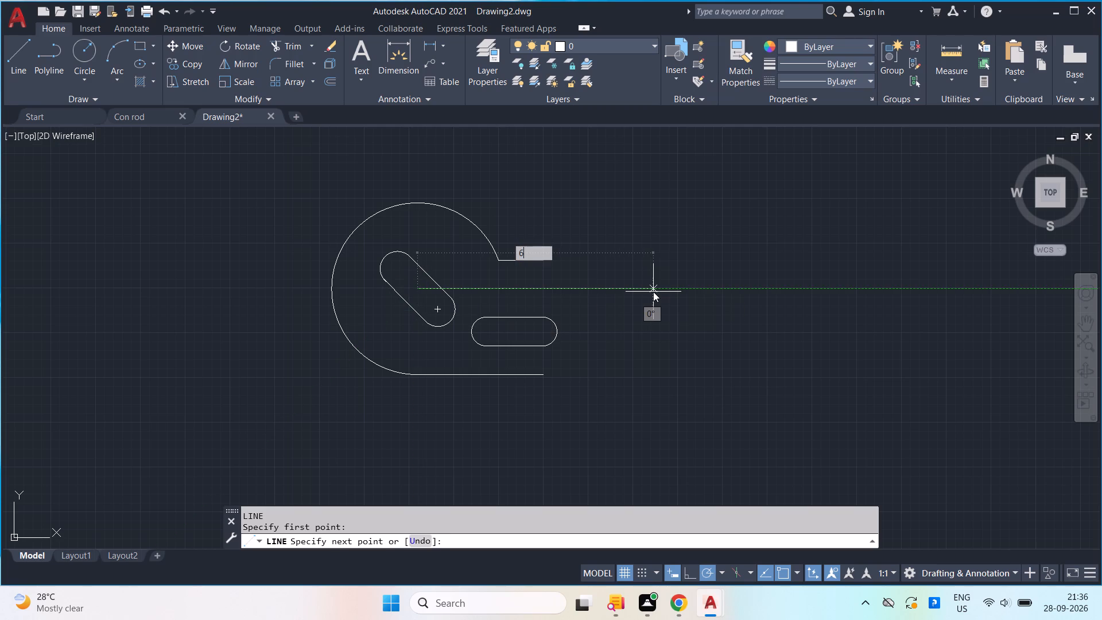
key(Return)
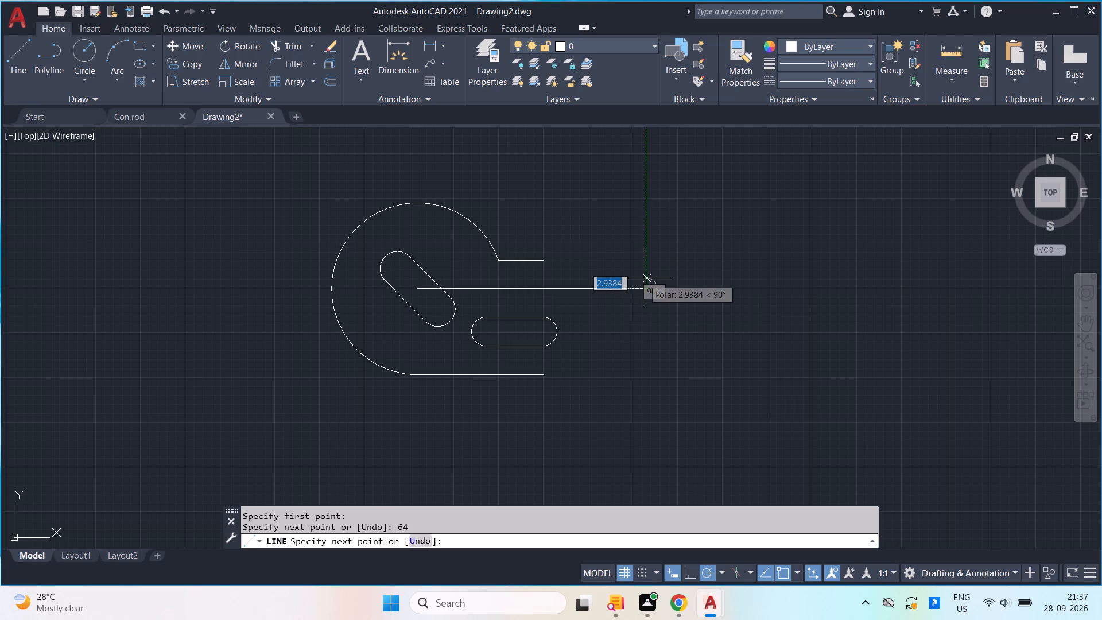
key(space)
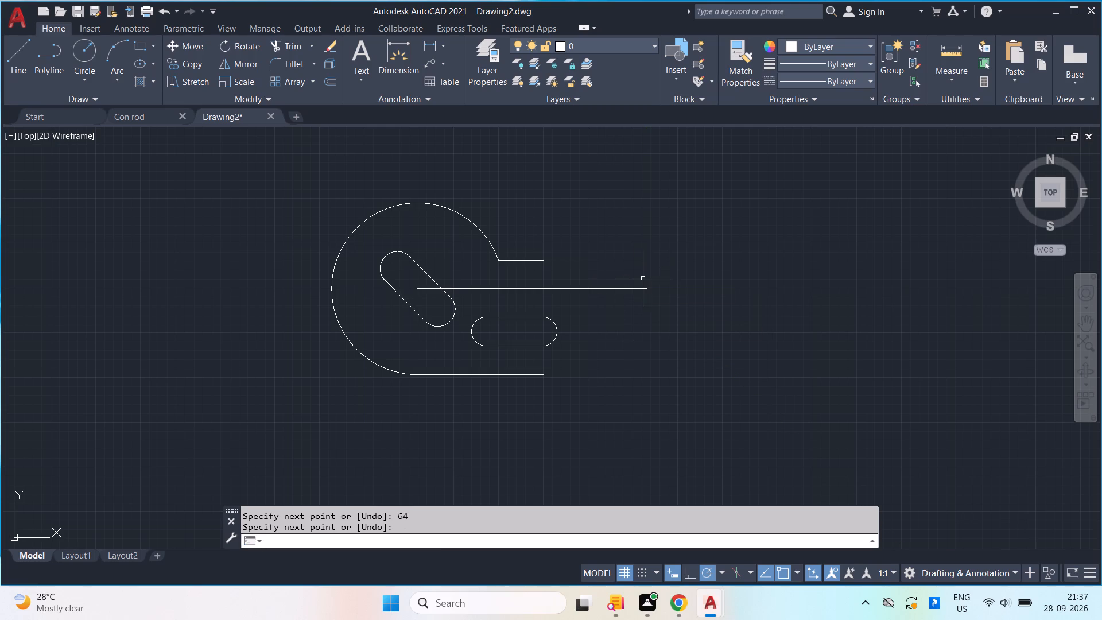
Measure the distance from the free end of the short upper line to a point up and to its right.
click(950, 71)
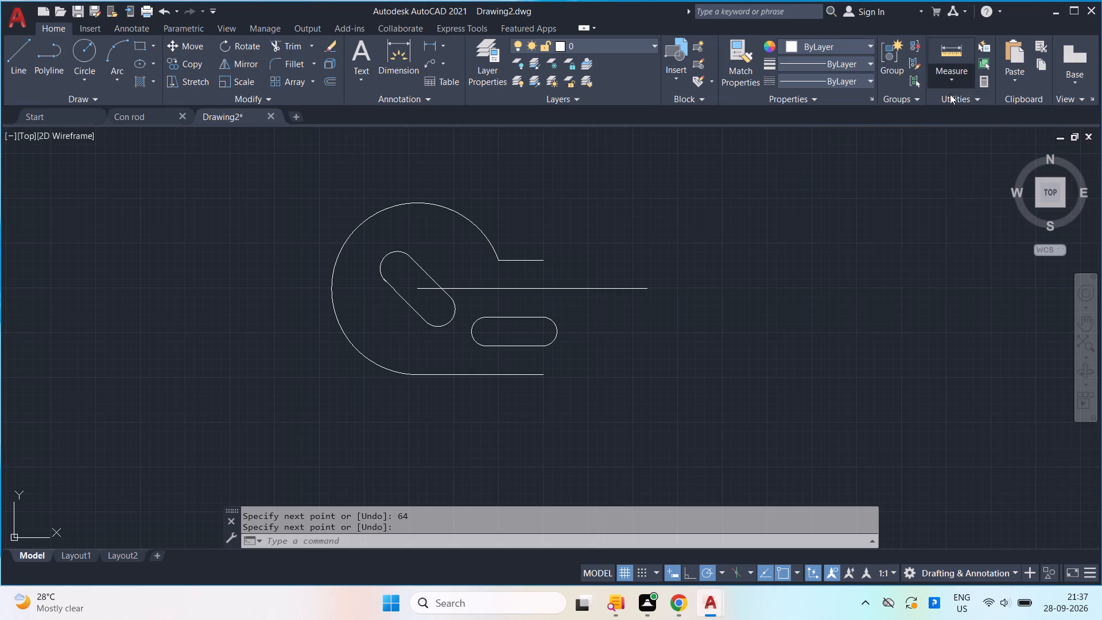
click(968, 139)
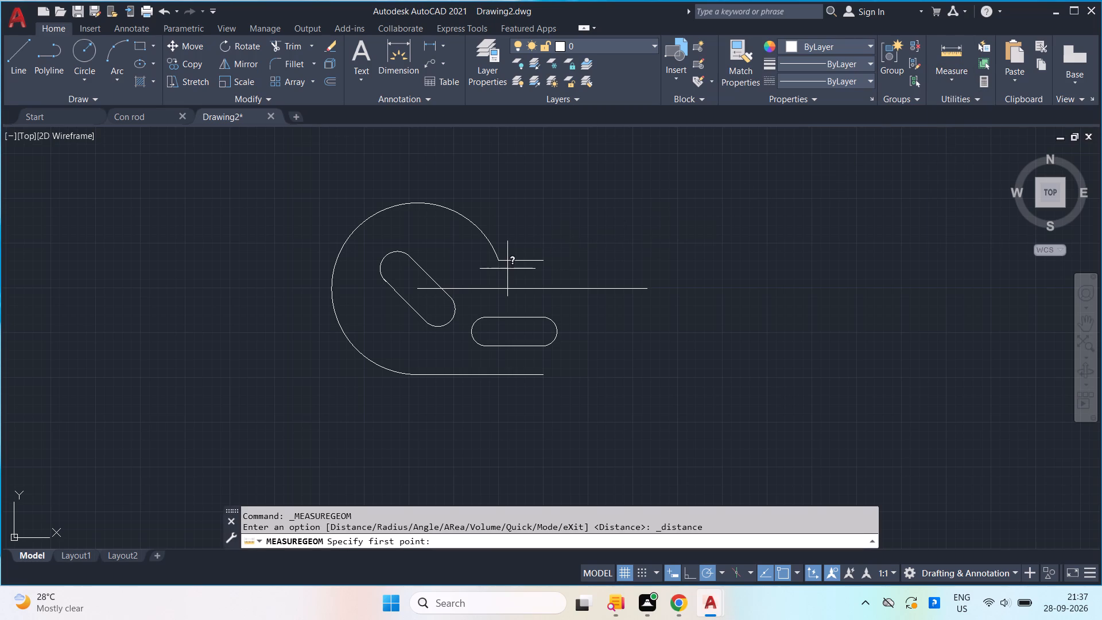
click(539, 257)
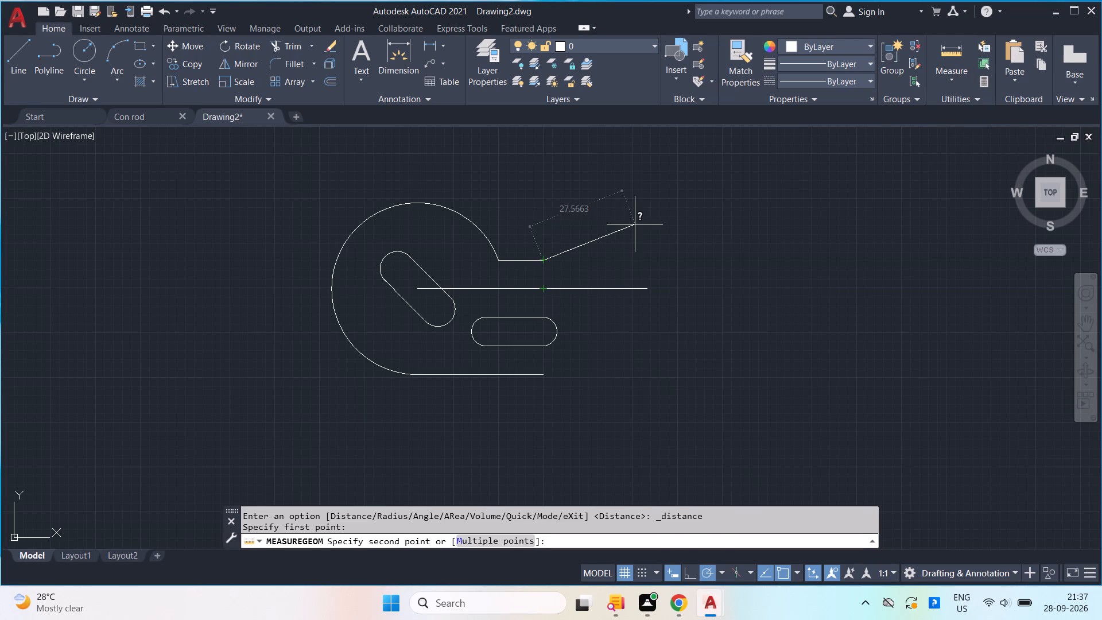
key(space)
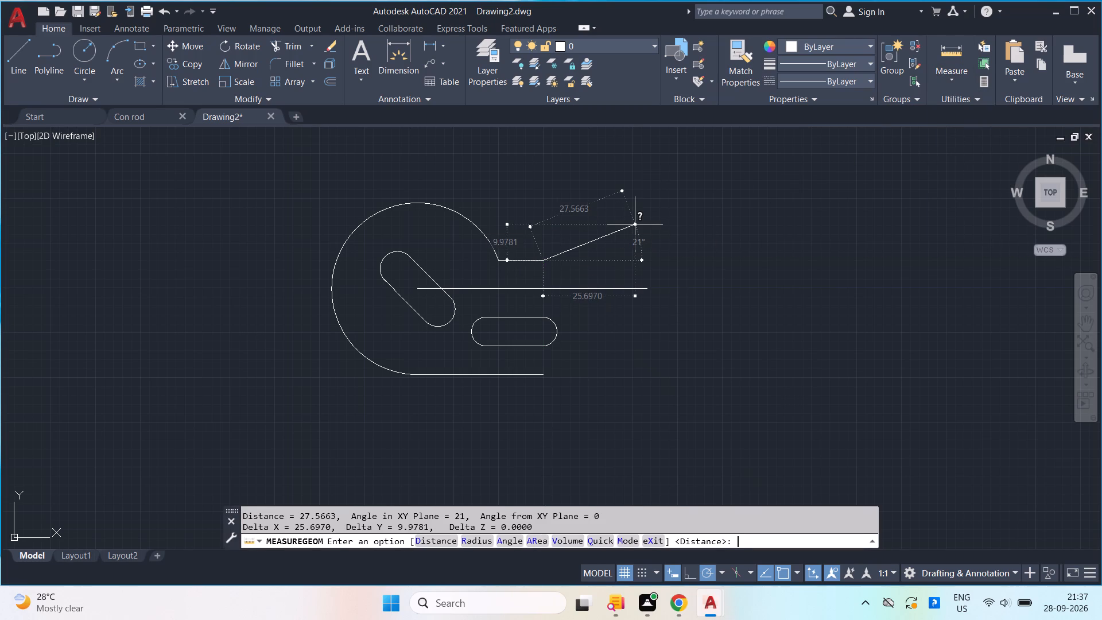
key(Escape)
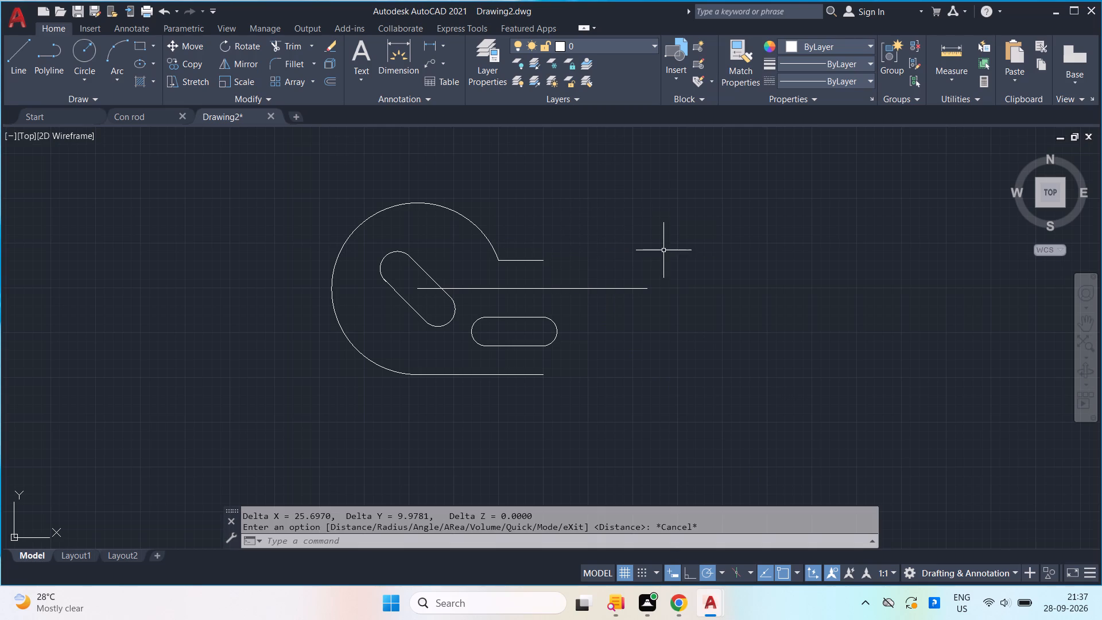
Draw an 8-long vertical line straight down from the right end of the 64-long line.
scroll(647, 297, up, 2)
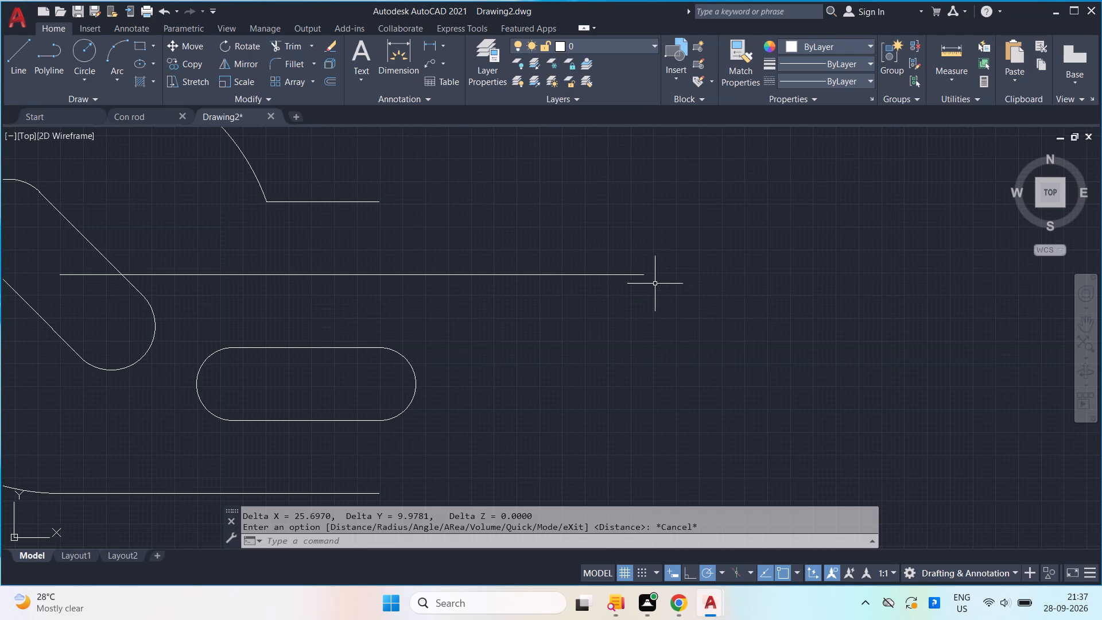
key(l)
key(Return)
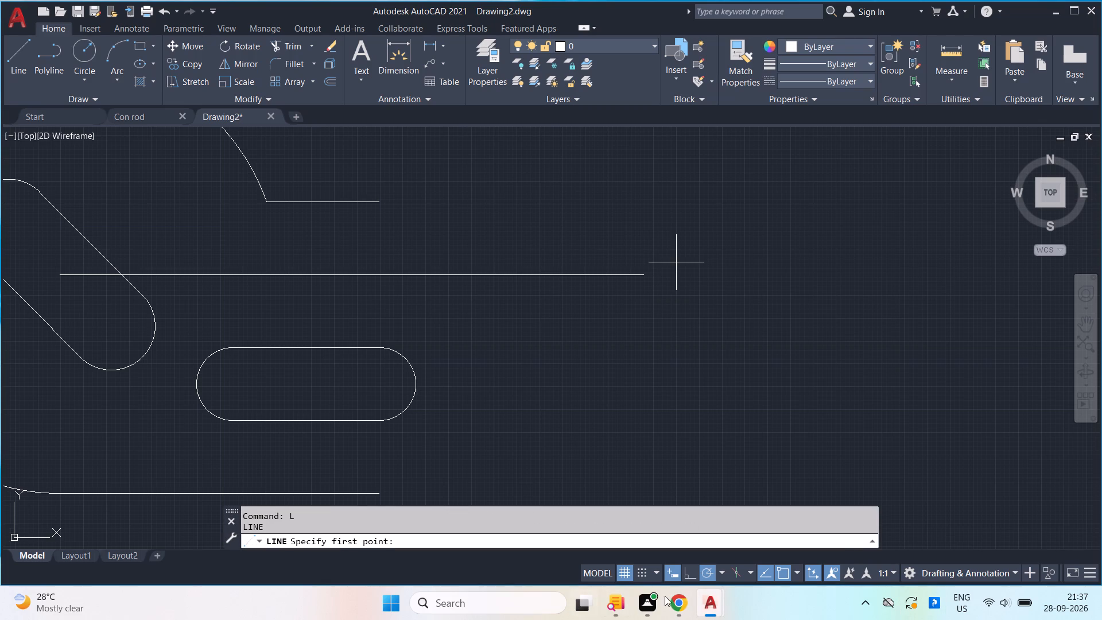
click(639, 271)
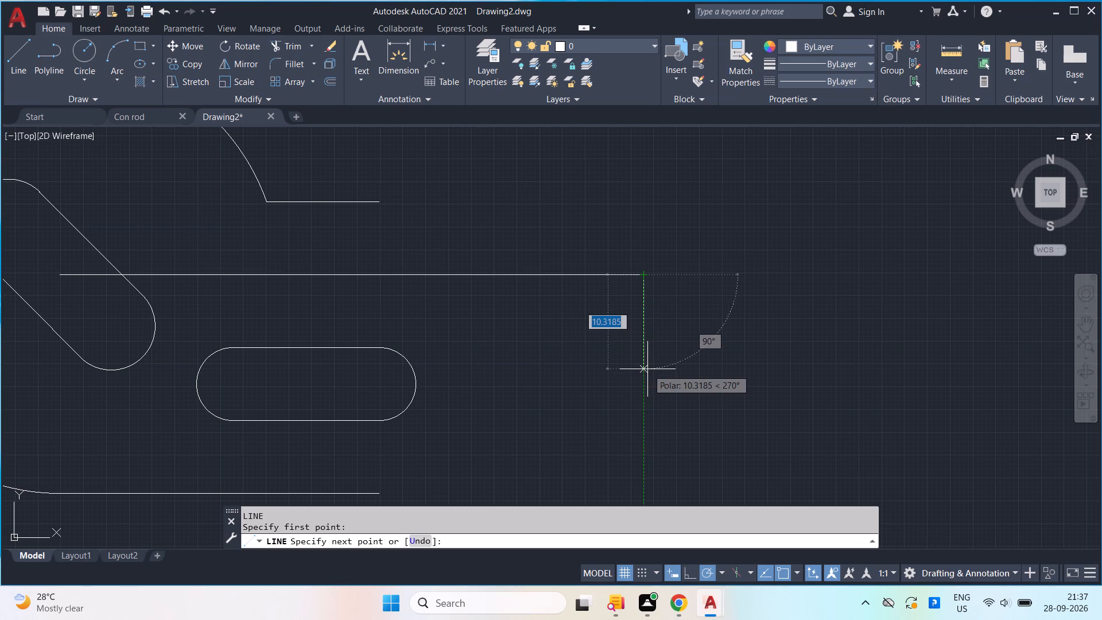
key(8)
key(Return)
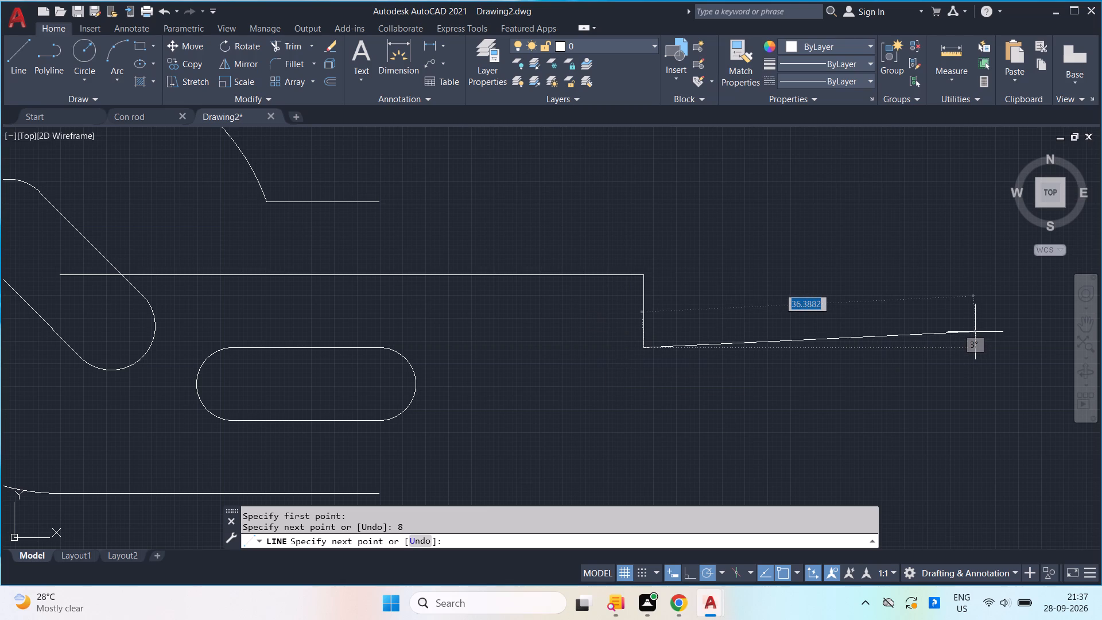
key(space)
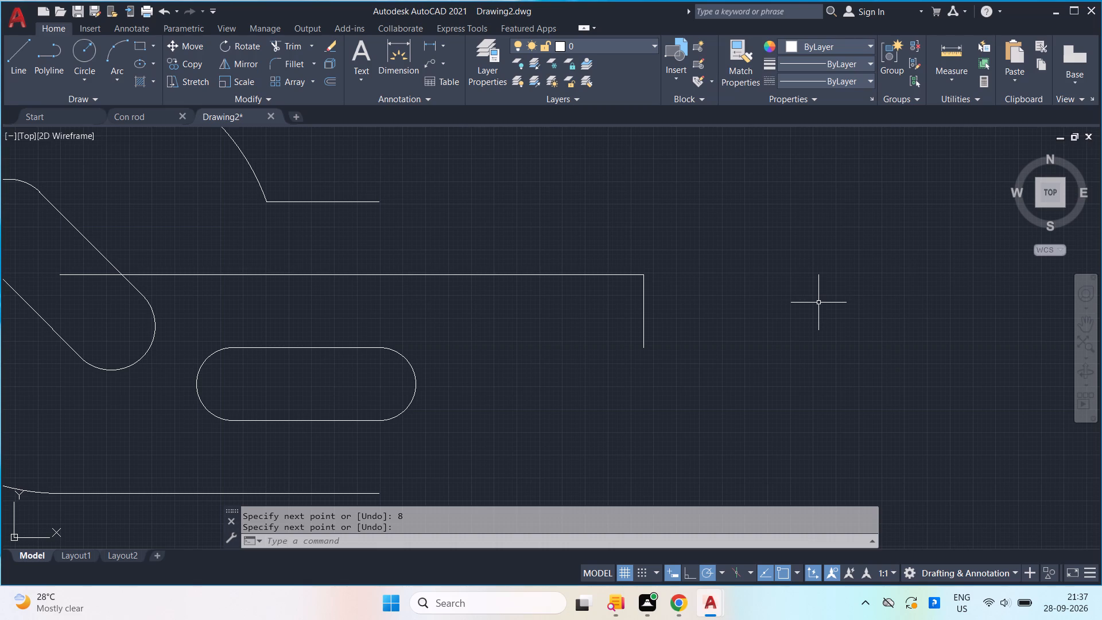
Draw a circle of diameter 13 centred on the lower end of the 8-long vertical line.
key(c)
key(Return)
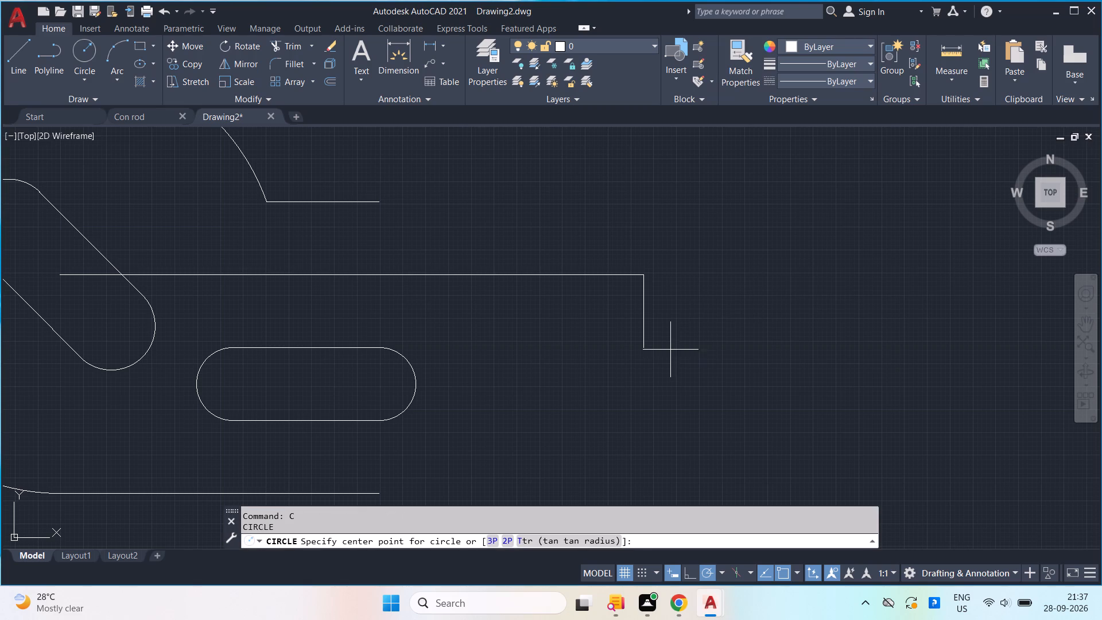
click(639, 348)
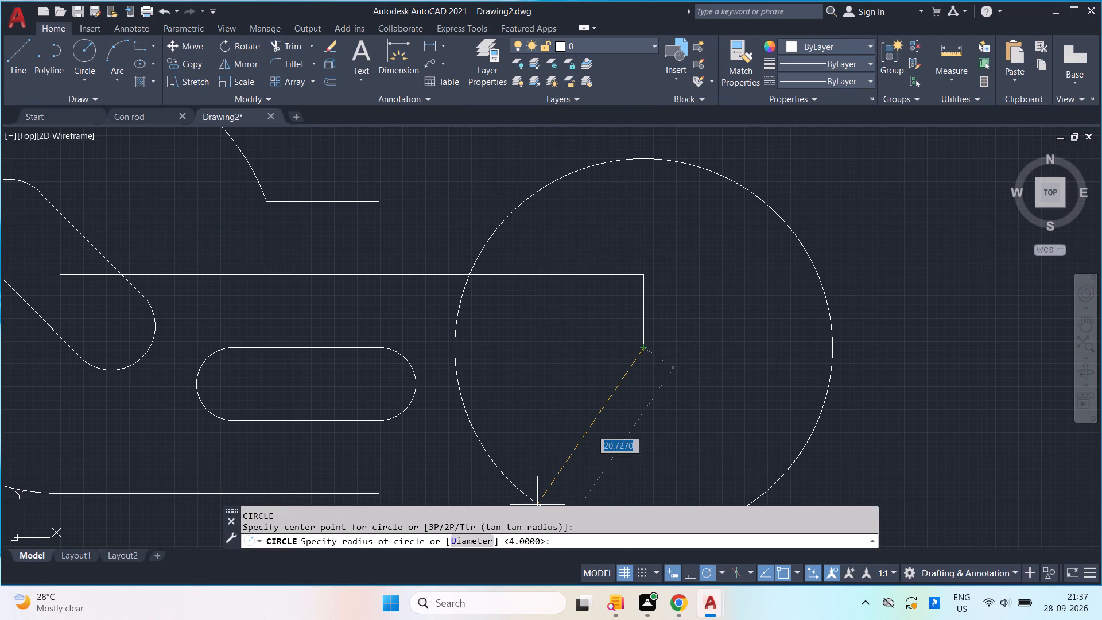
click(486, 540)
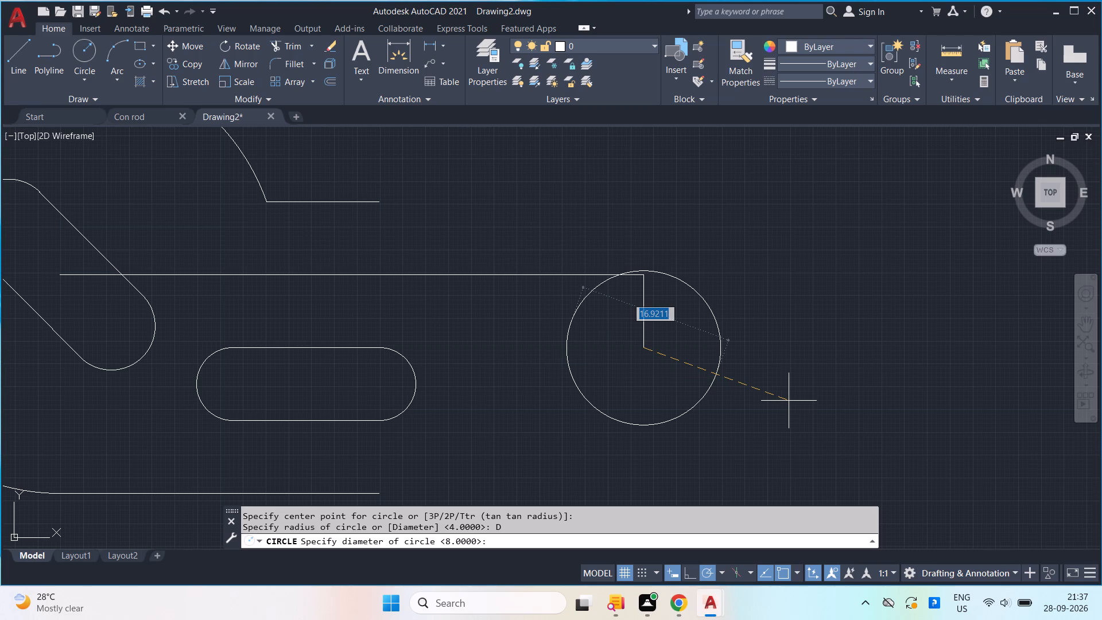
text(13)
key(Return)
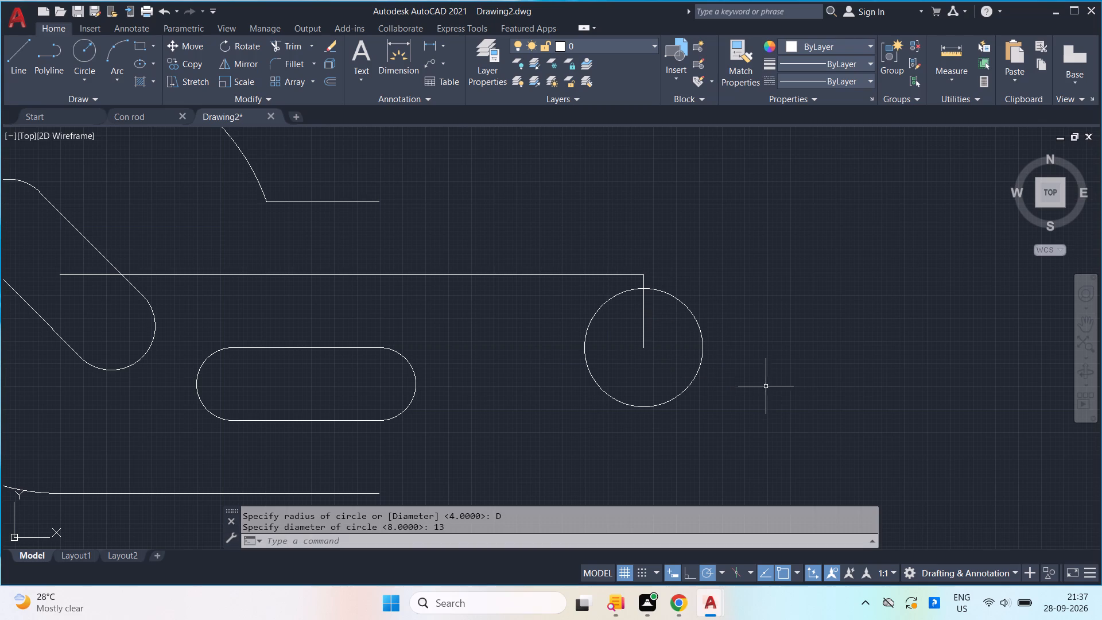
Draw a circle of radius 16 concentric with the diameter 13 circle.
scroll(759, 377, down, 1)
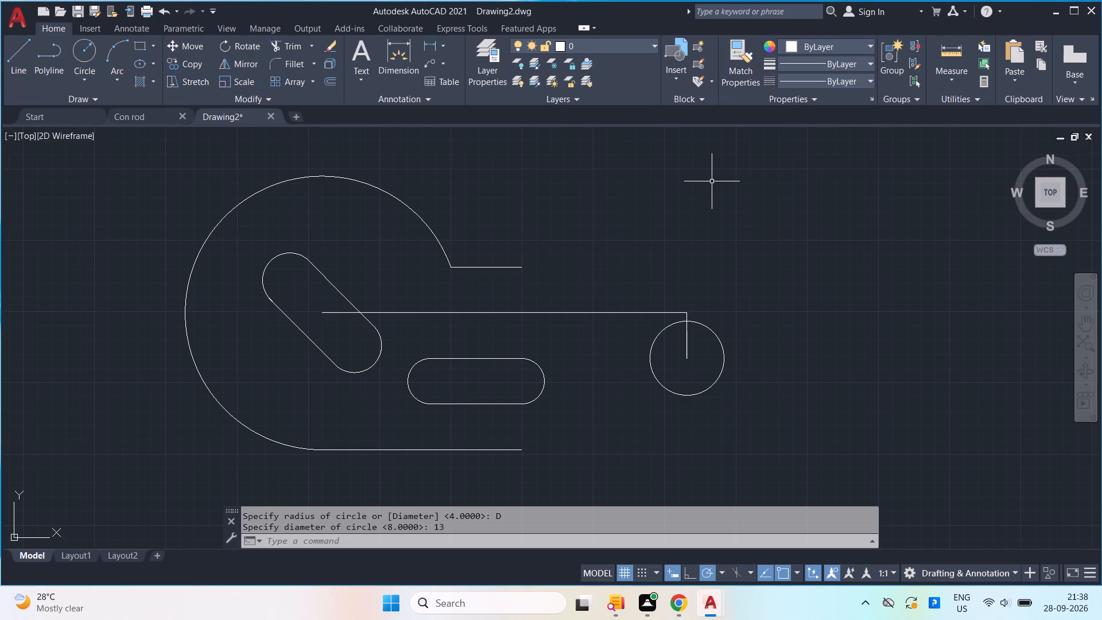
key(space)
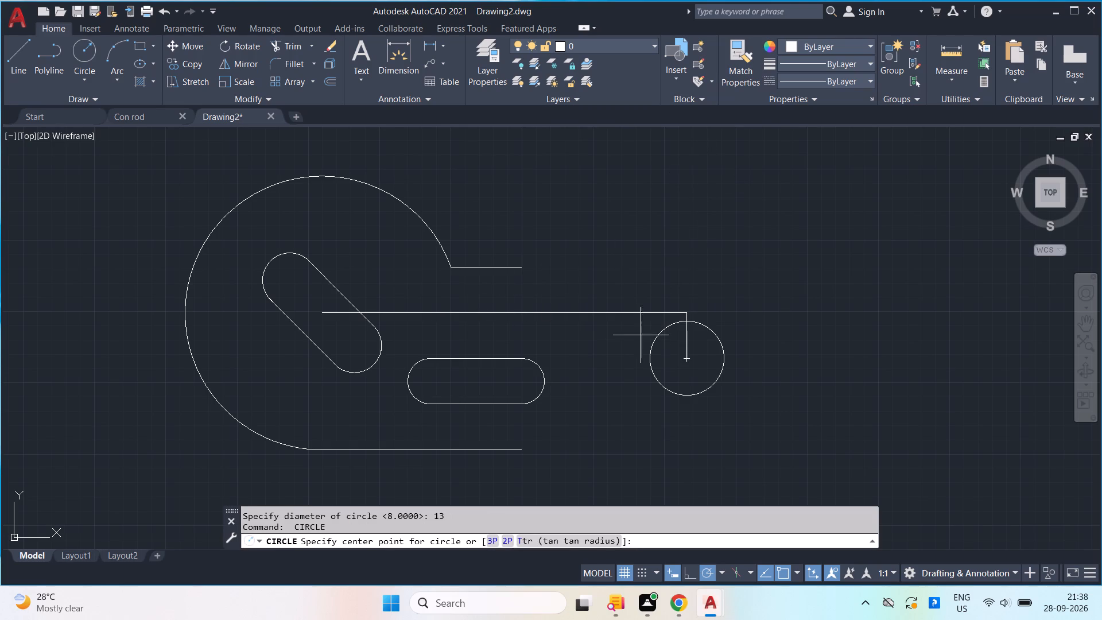
click(687, 360)
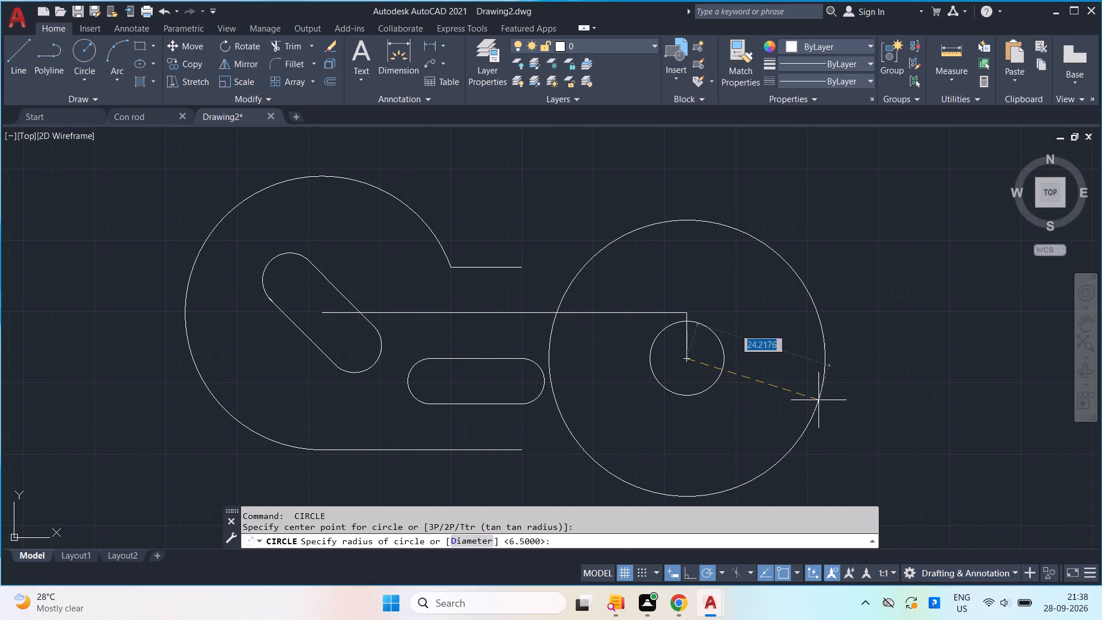
text(16)
key(Return)
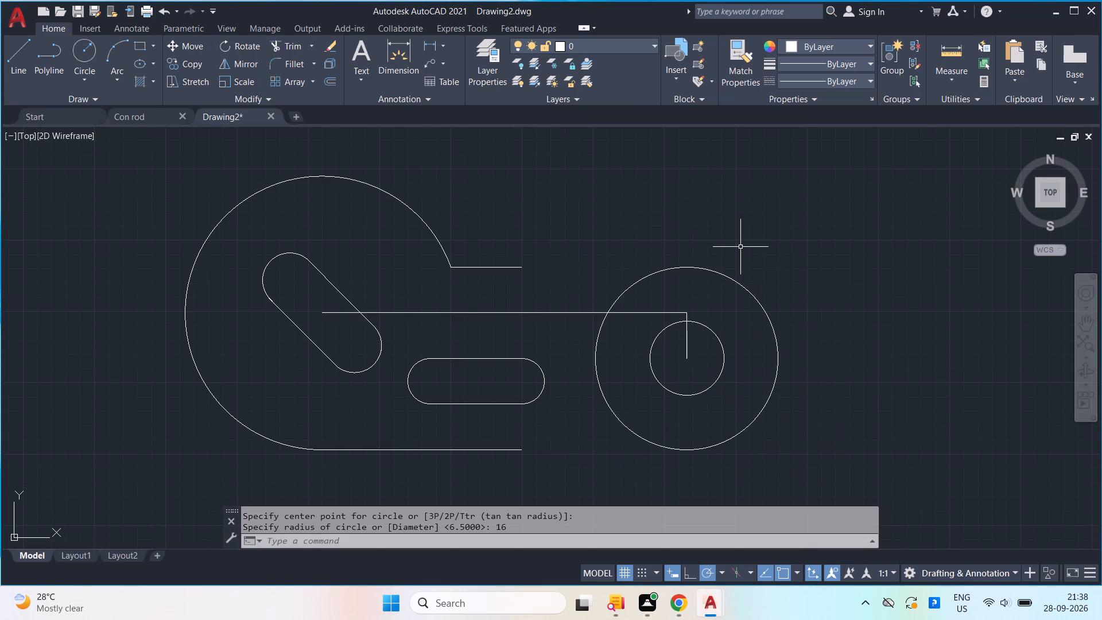
Extend the short upper line and the base line to meet the radius 16 circle.
text(ex)
key(Return)
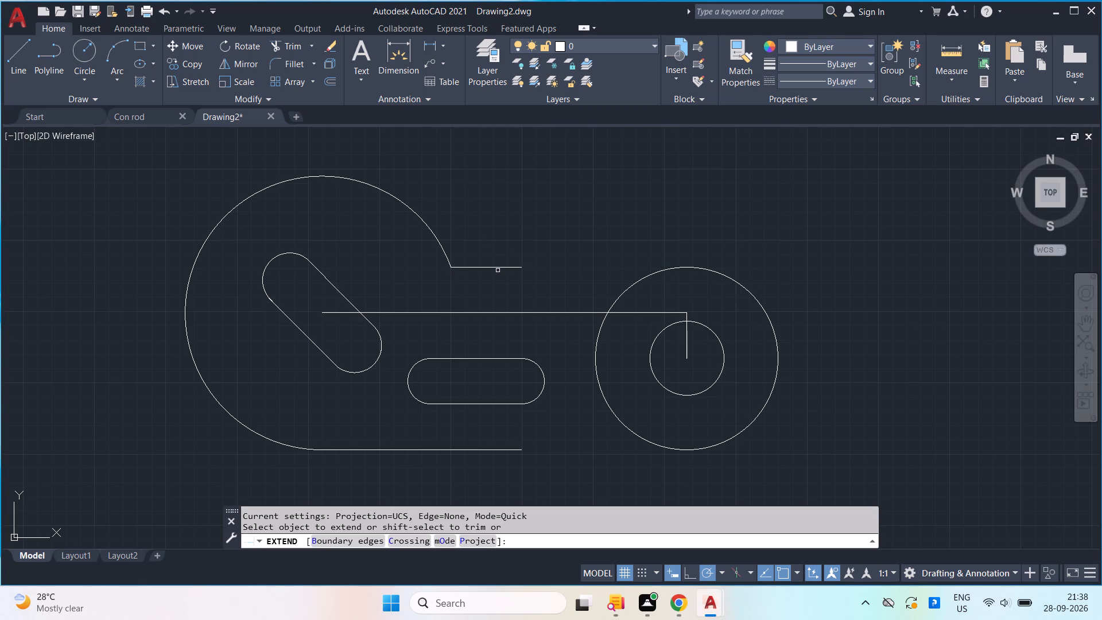
click(498, 269)
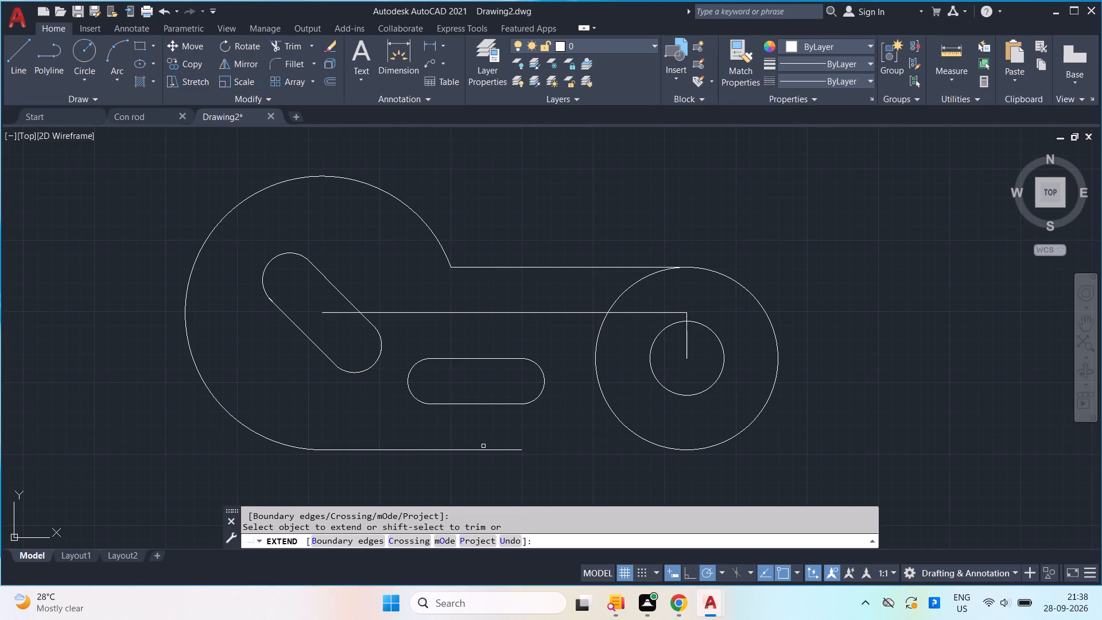
click(498, 450)
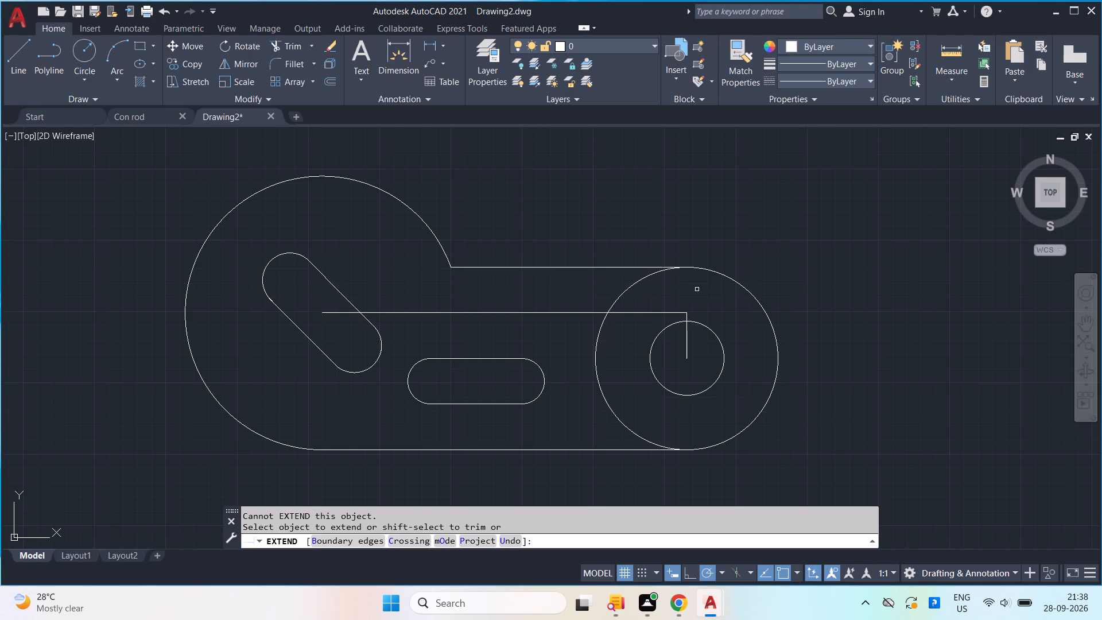
key(Escape)
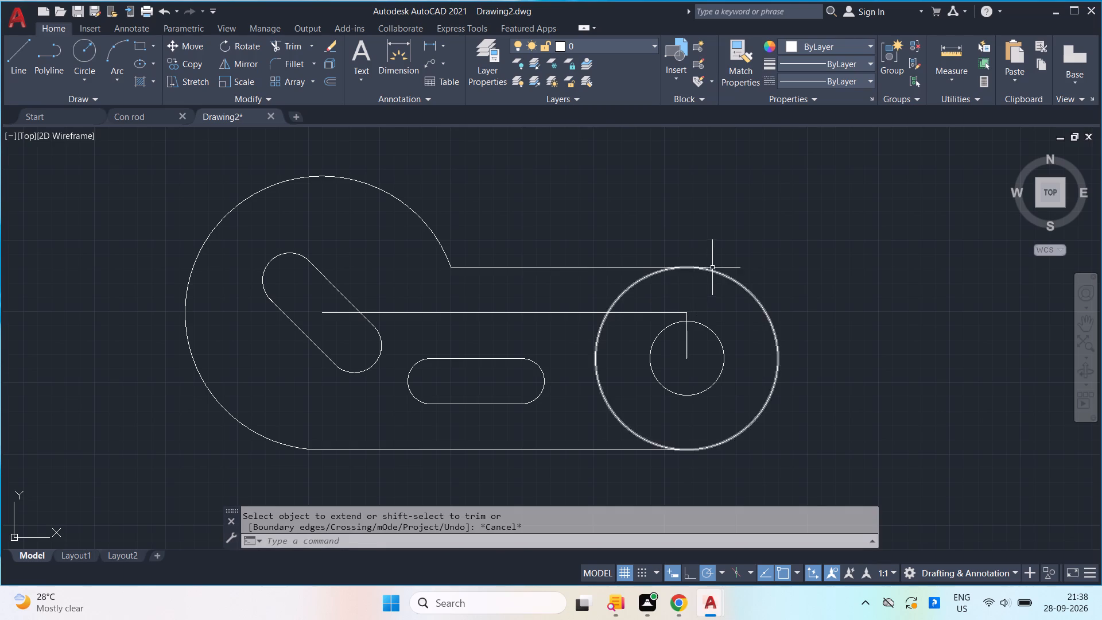
Trim away the inner half of the radius 16 circle between the upper edge and the base line.
text(tr)
key(Return)
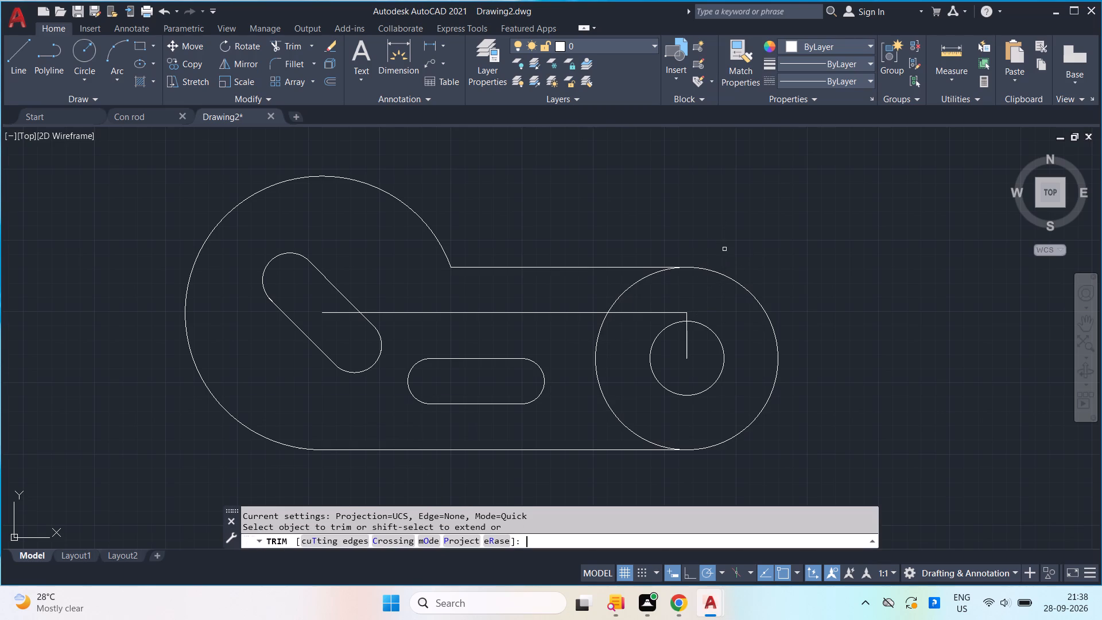
drag(574, 293, 641, 299)
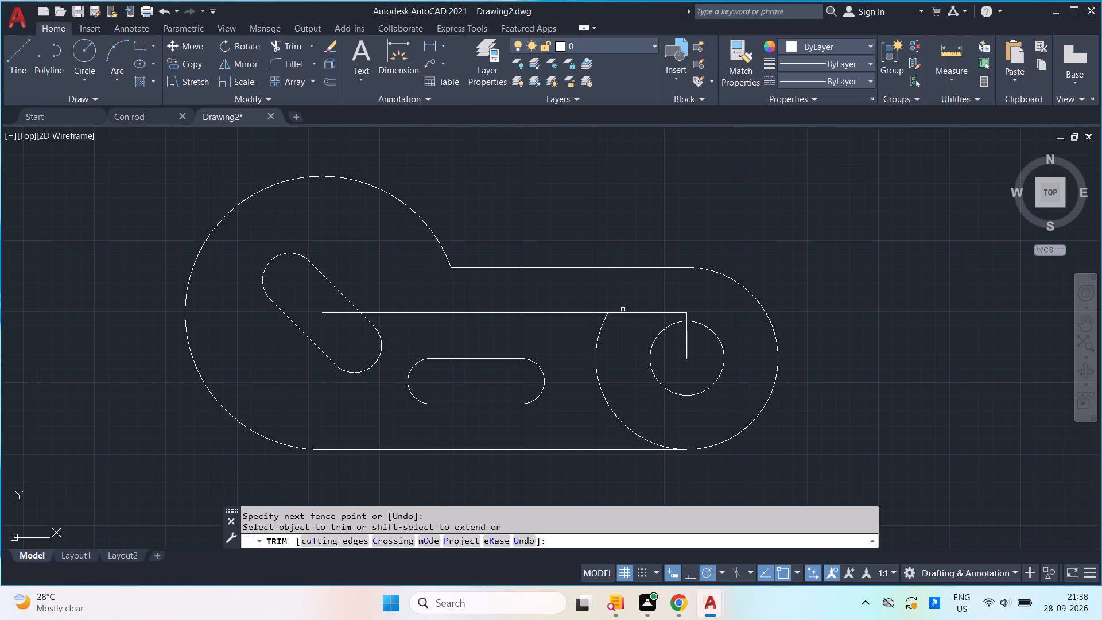
drag(617, 335, 586, 395)
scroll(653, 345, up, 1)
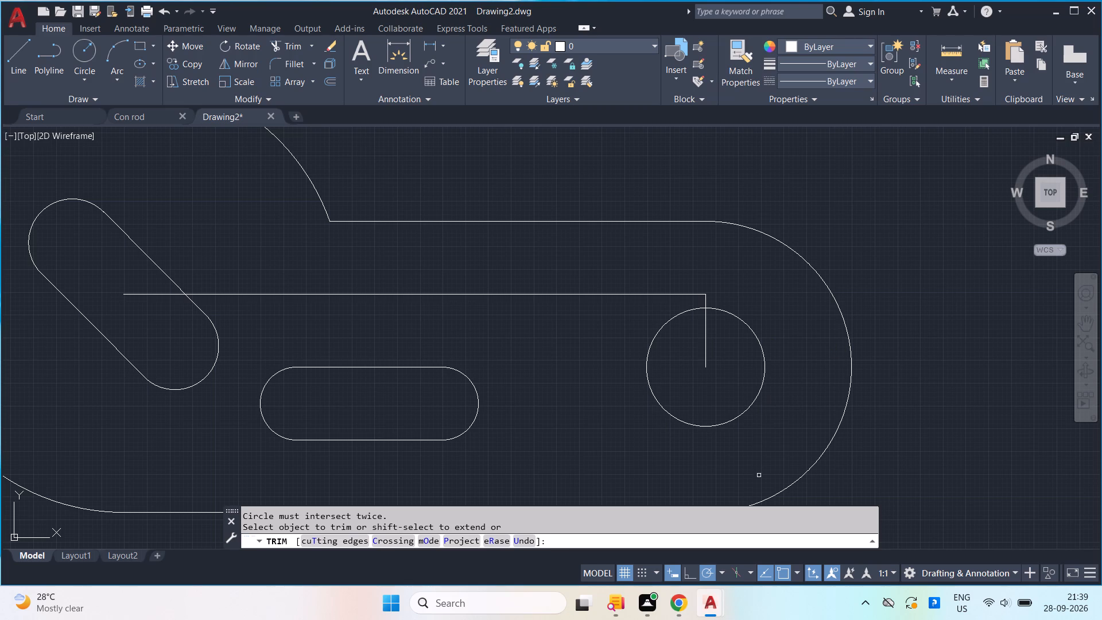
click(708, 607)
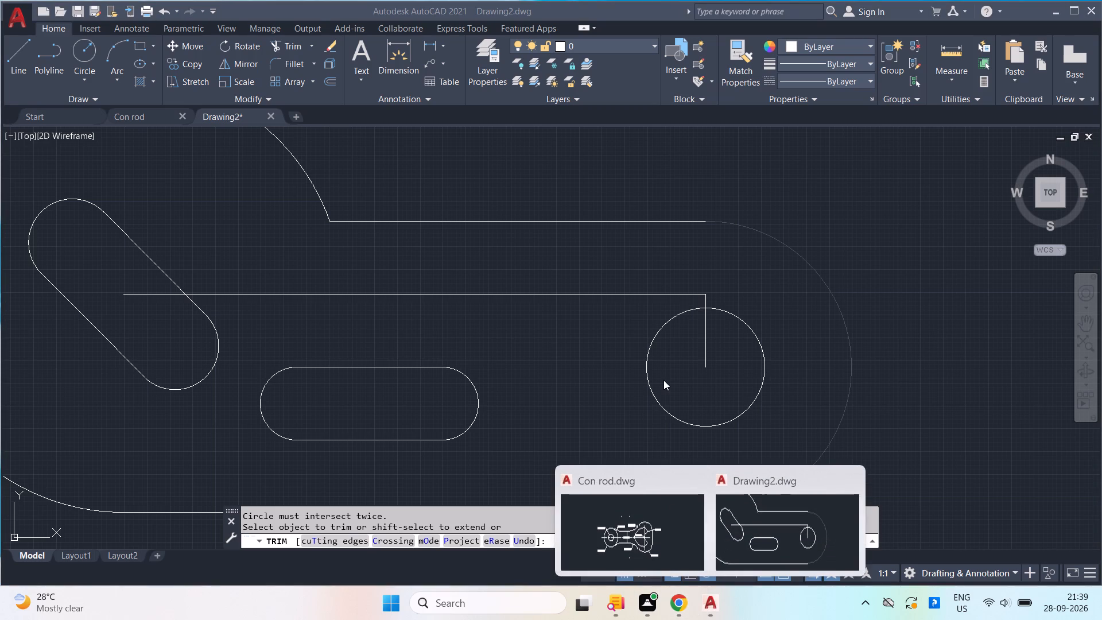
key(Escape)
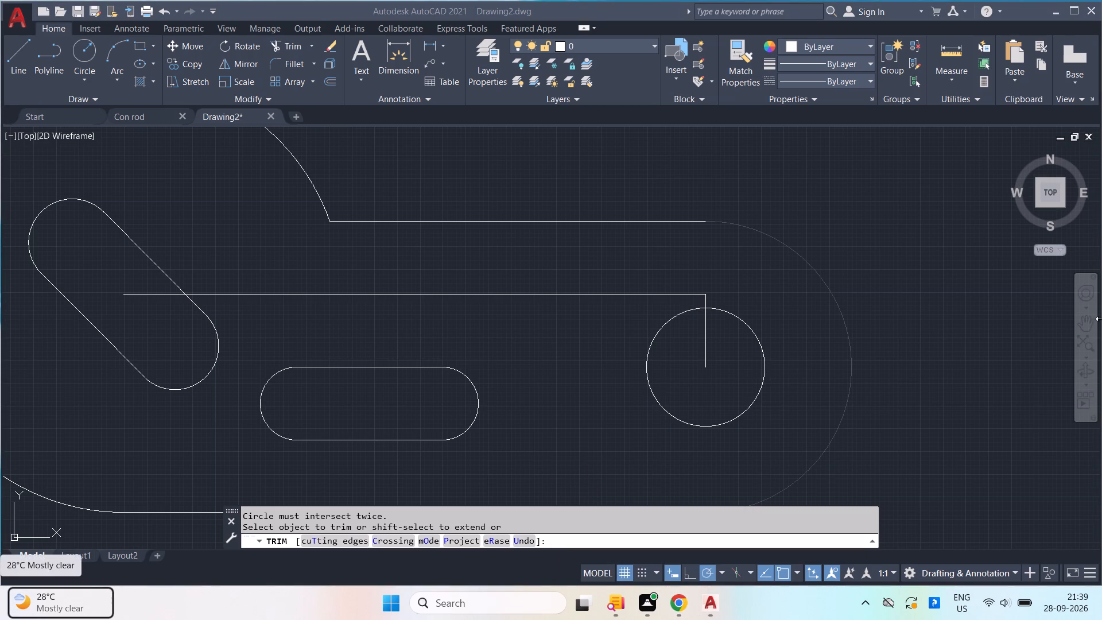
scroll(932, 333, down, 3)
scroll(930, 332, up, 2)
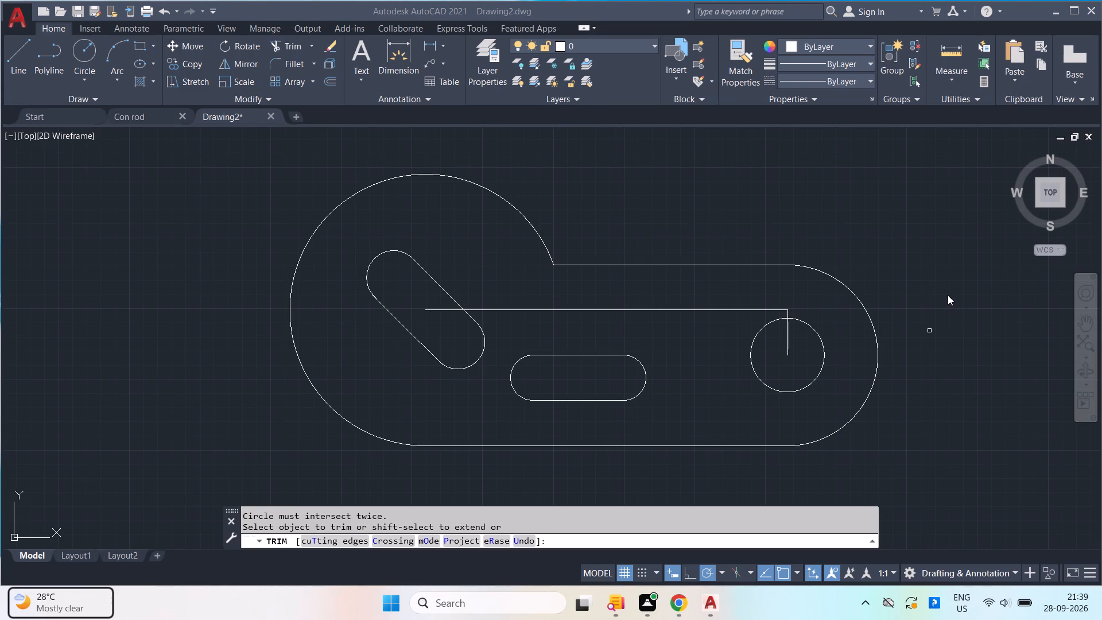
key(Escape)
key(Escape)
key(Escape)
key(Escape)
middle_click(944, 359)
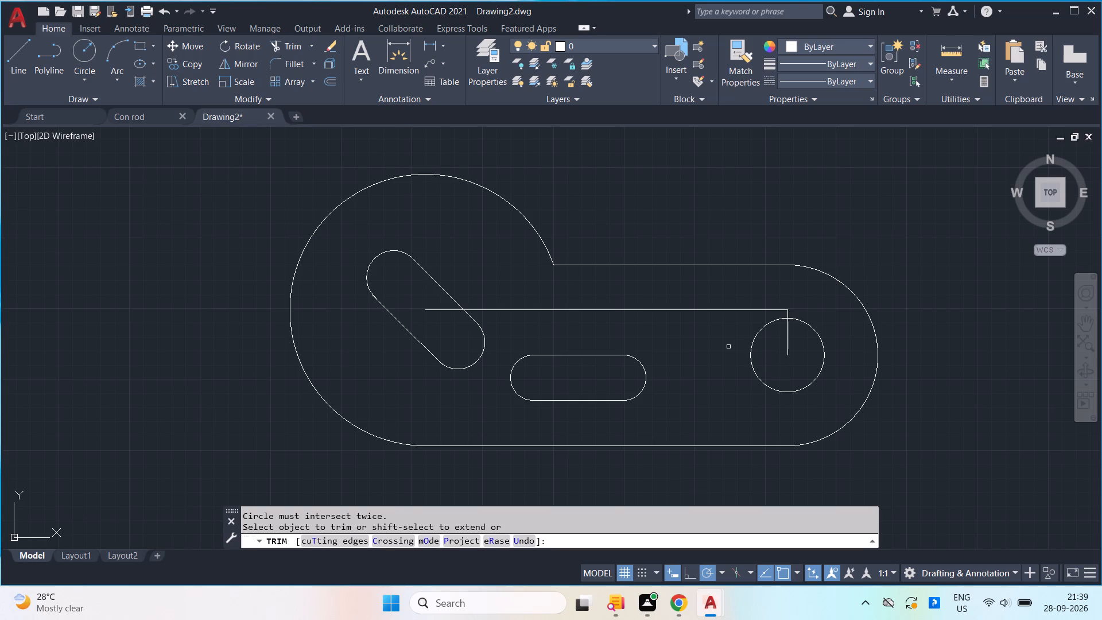
Trim away the 64-long construction line between the diagonal slot and the 8-long vertical line.
drag(727, 333, 727, 328)
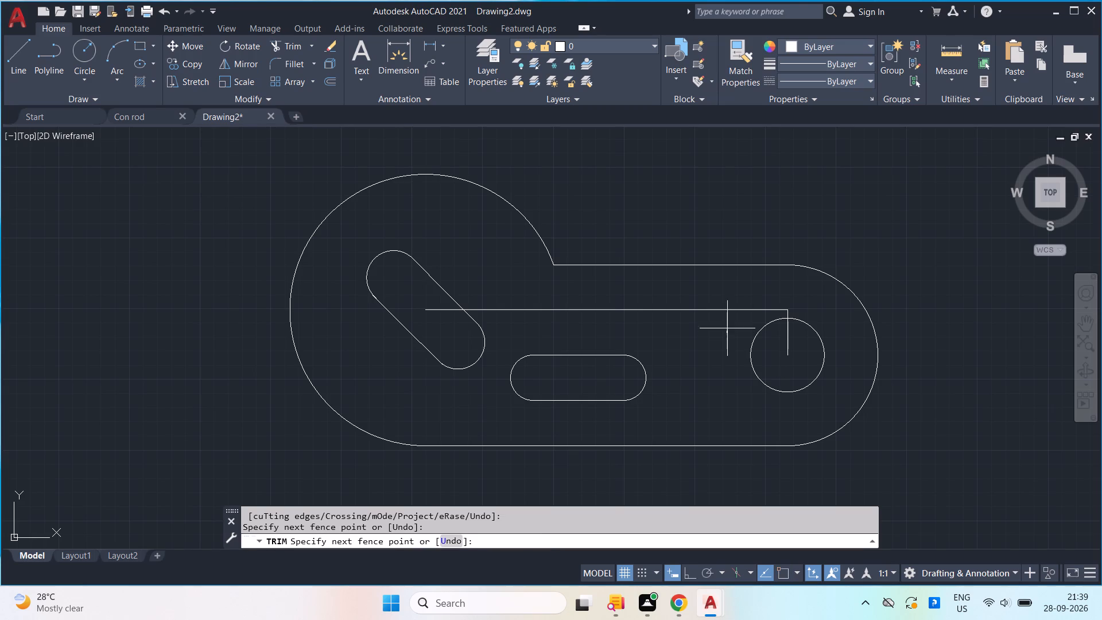
drag(727, 328, 727, 284)
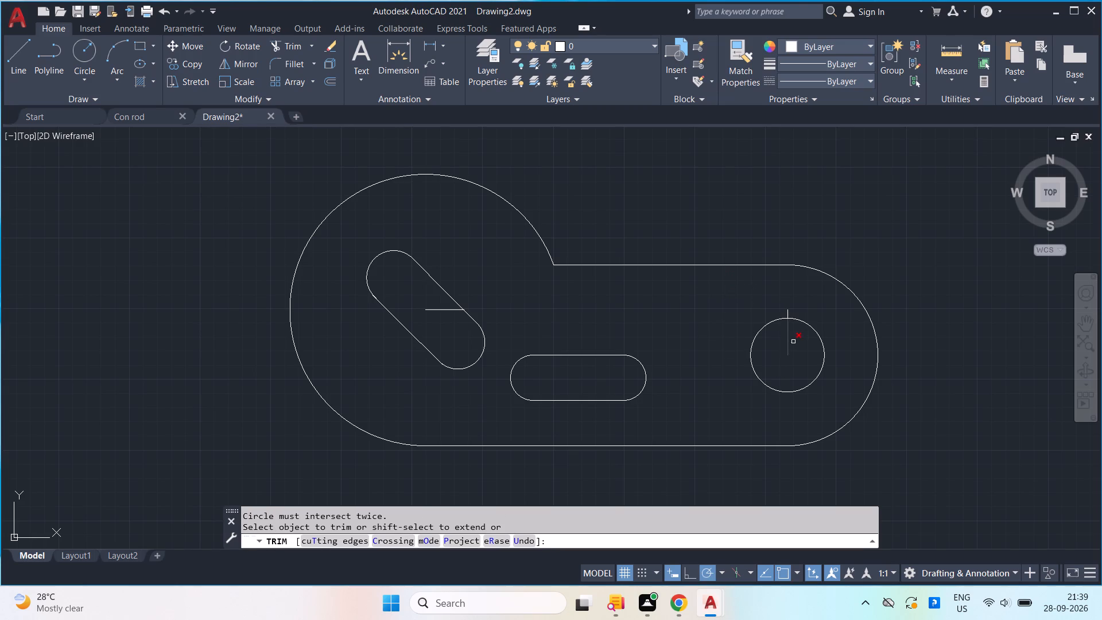
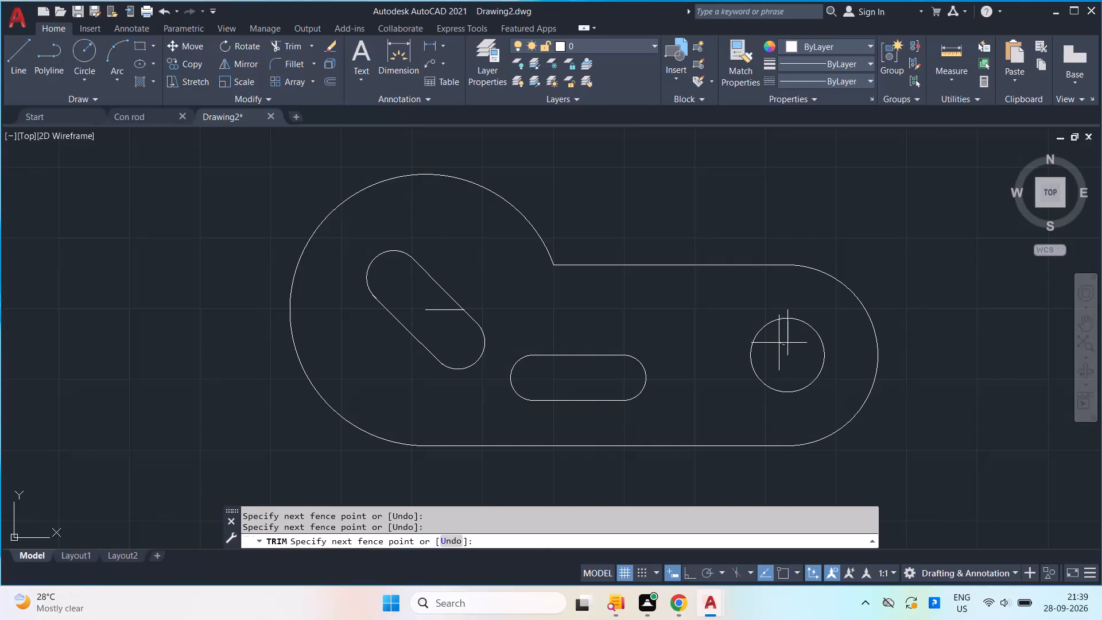
Trim away the leftover vertical construction line at the diameter 13 circle and the short horizontal remnant inside the diagonal slot.
click(797, 348)
scroll(802, 292, up, 1)
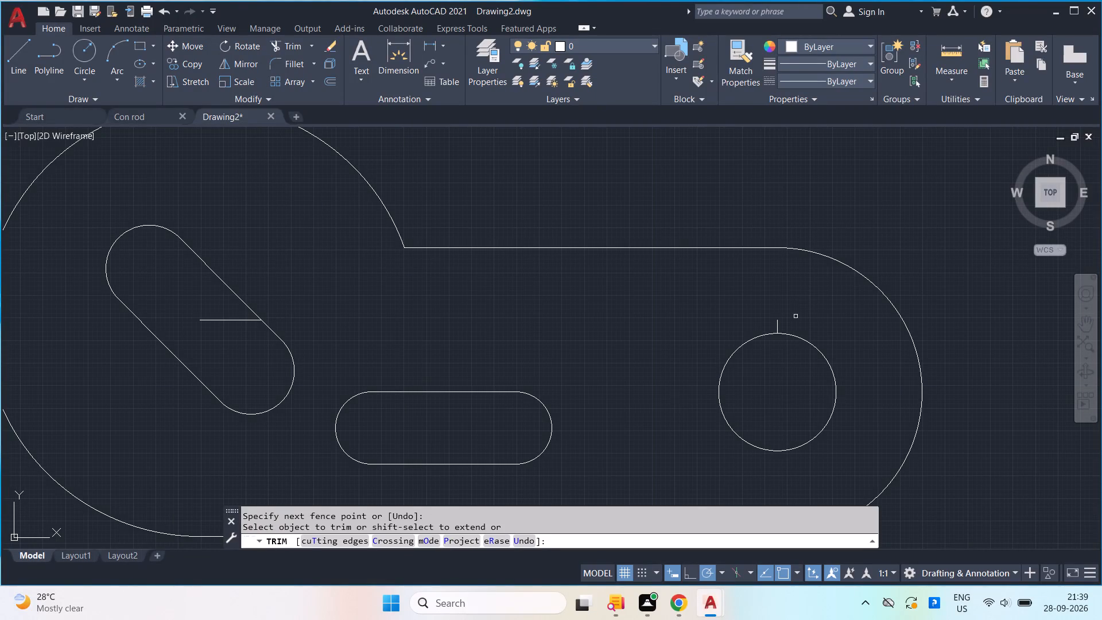
drag(796, 321, 752, 332)
drag(204, 344, 222, 316)
scroll(232, 334, down, 1)
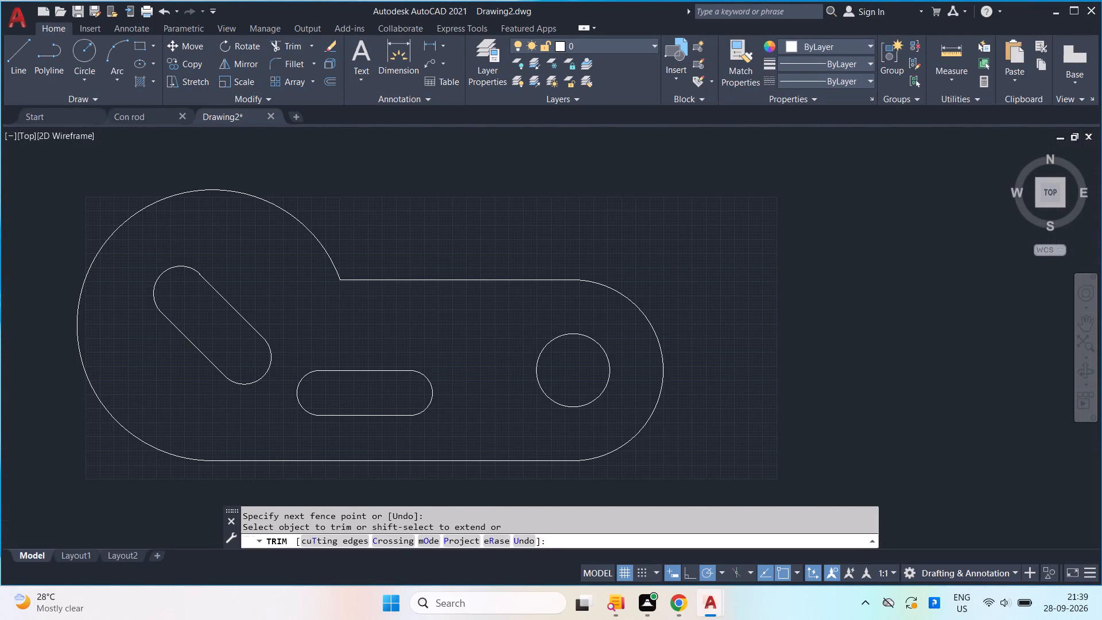
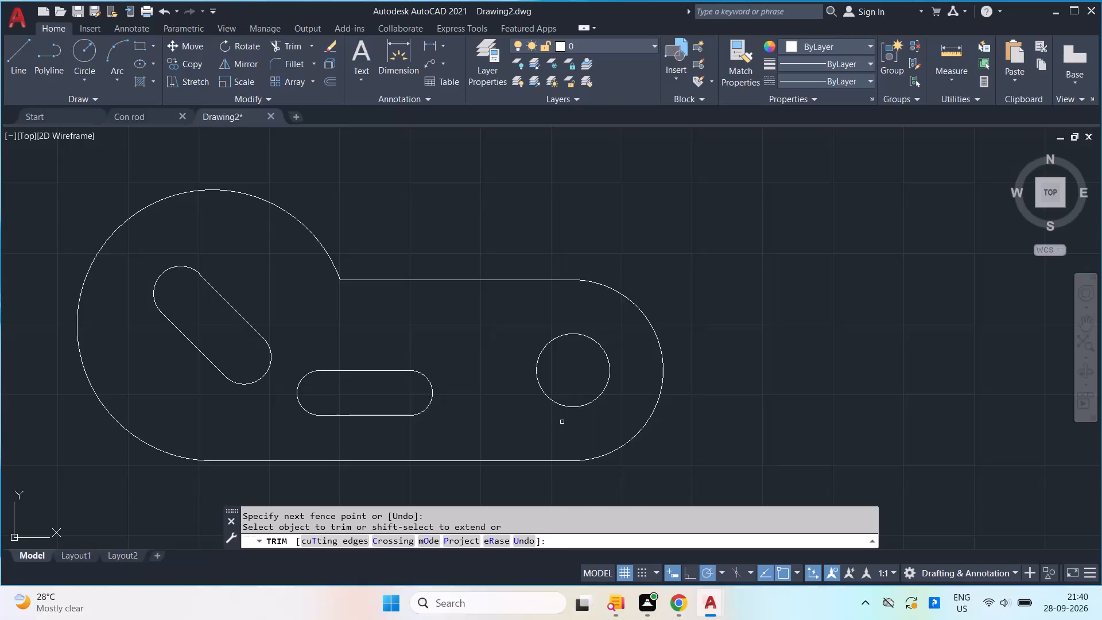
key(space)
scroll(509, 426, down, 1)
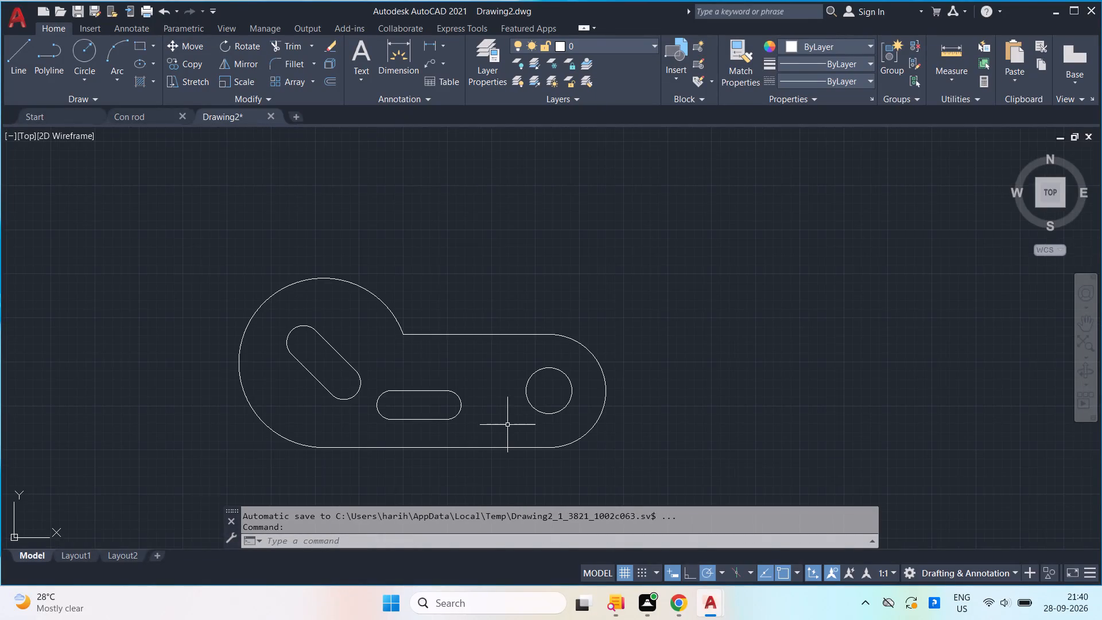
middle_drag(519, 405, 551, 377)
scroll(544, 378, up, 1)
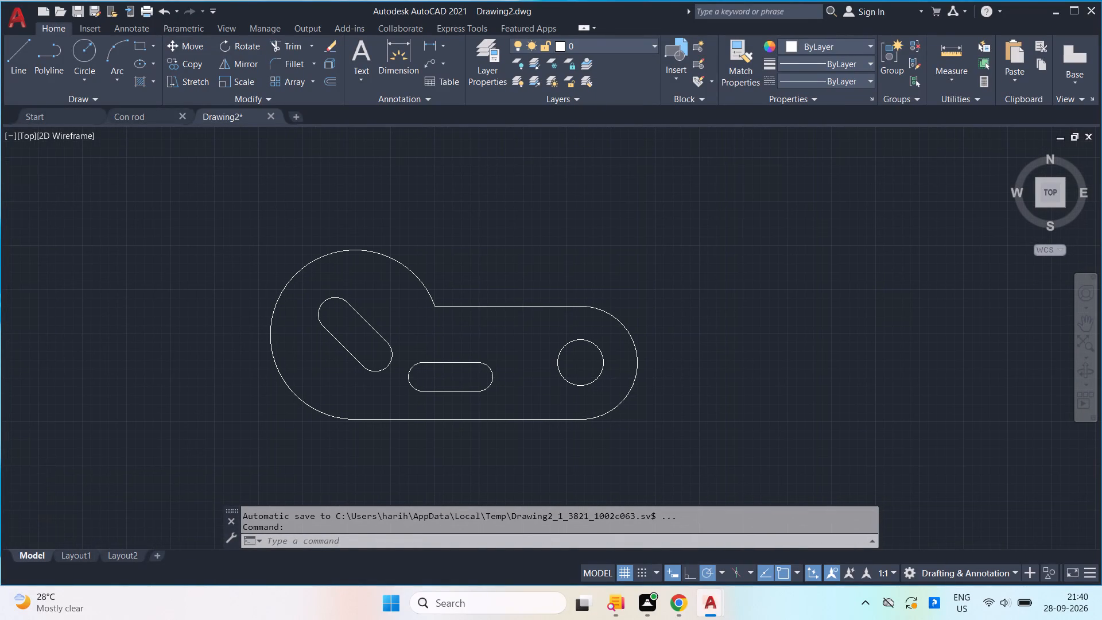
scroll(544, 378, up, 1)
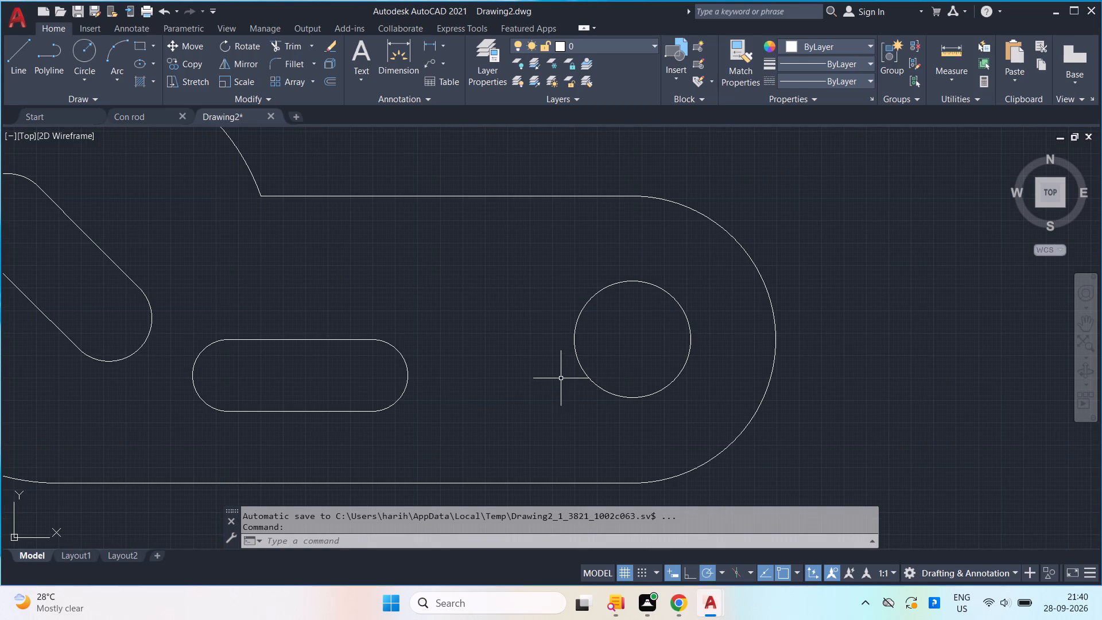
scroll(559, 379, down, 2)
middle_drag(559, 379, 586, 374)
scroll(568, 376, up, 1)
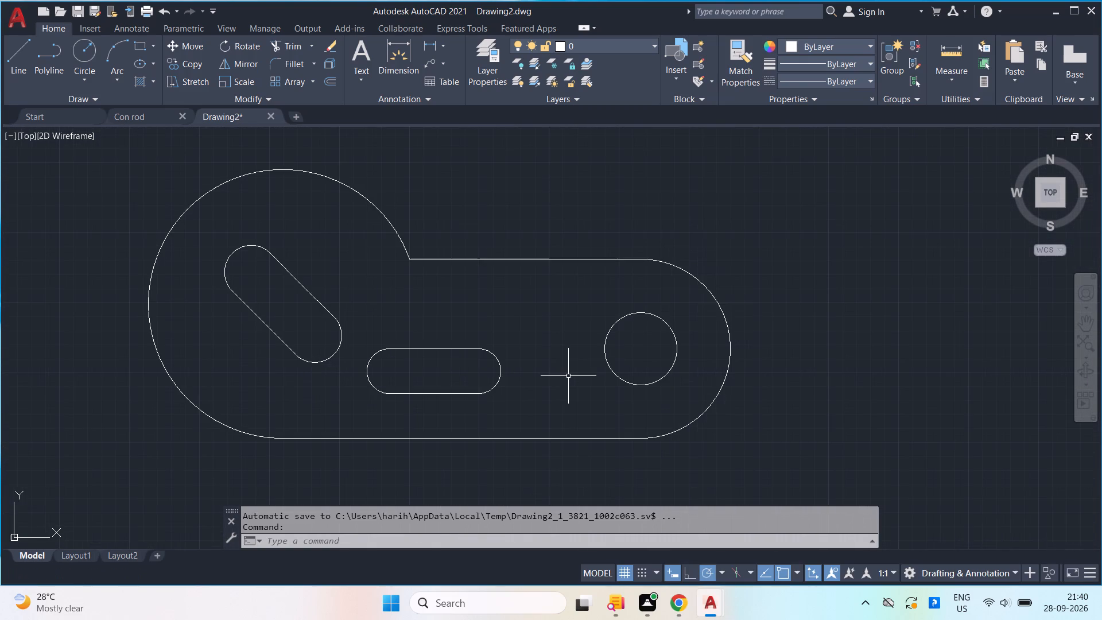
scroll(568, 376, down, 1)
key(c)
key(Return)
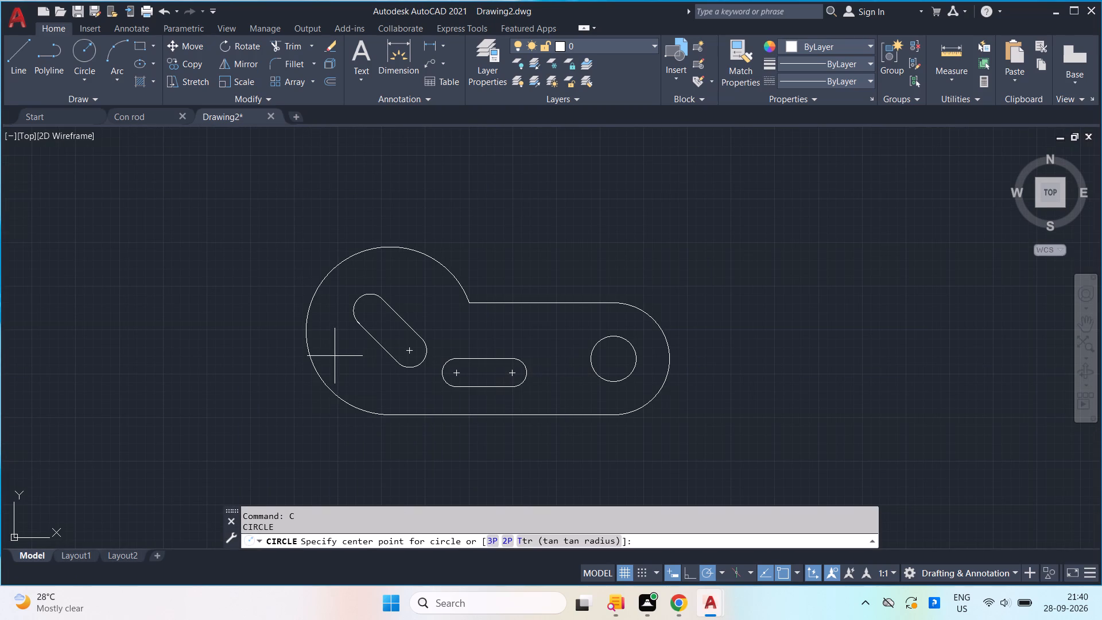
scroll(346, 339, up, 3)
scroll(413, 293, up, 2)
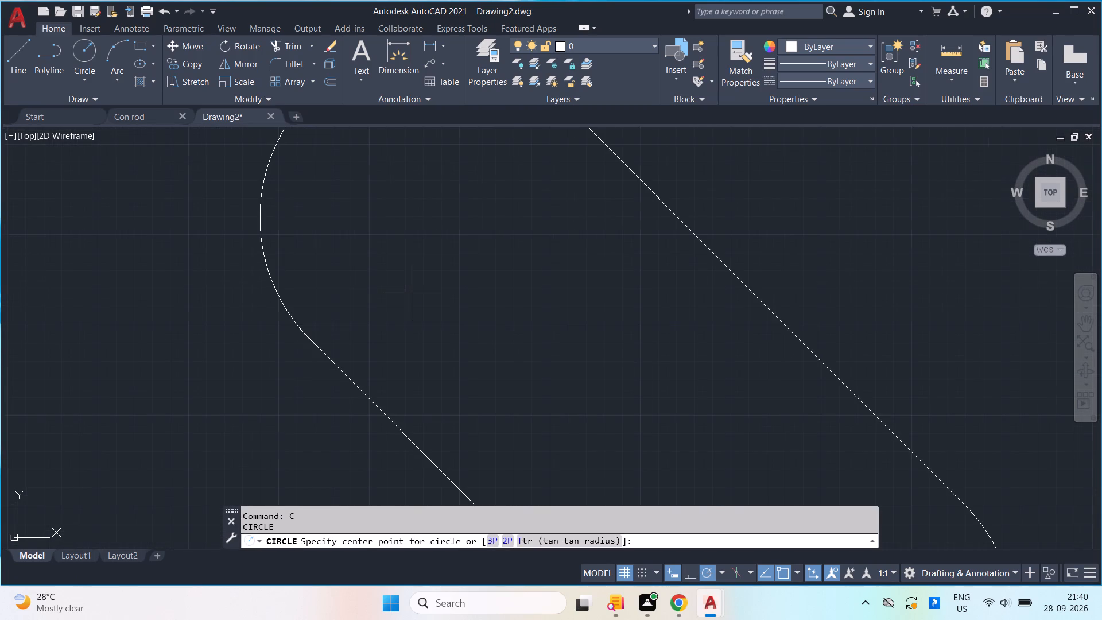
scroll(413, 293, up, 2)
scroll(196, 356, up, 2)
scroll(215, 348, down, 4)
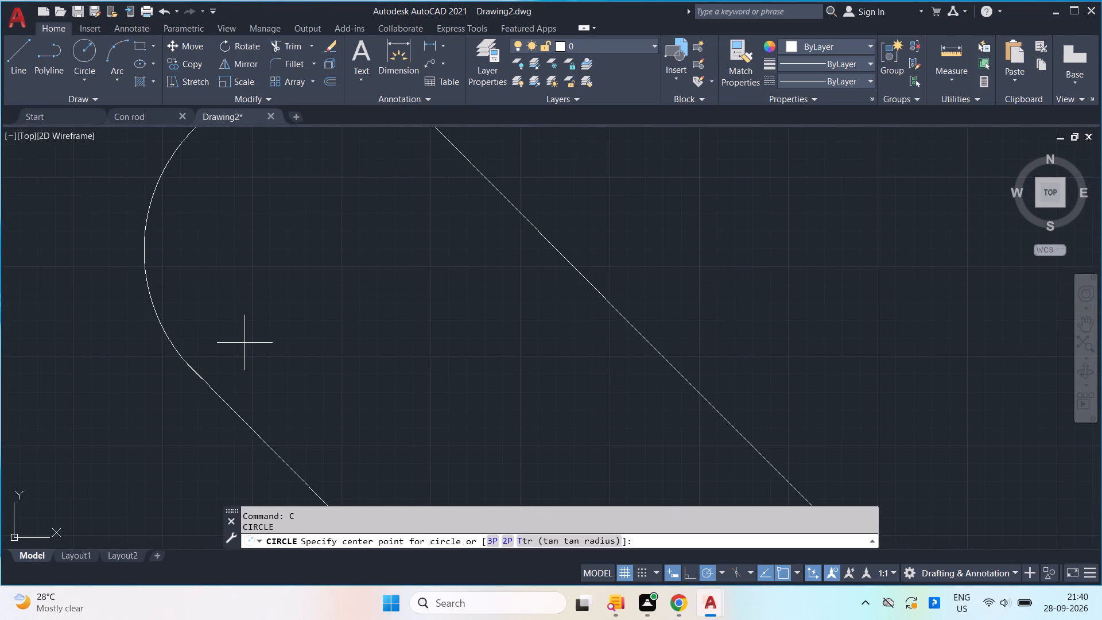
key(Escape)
Trim the small overlapping arc remnant where the diagonal slot's upper rounded end meets its lower straight side.
text(tr)
key(Return)
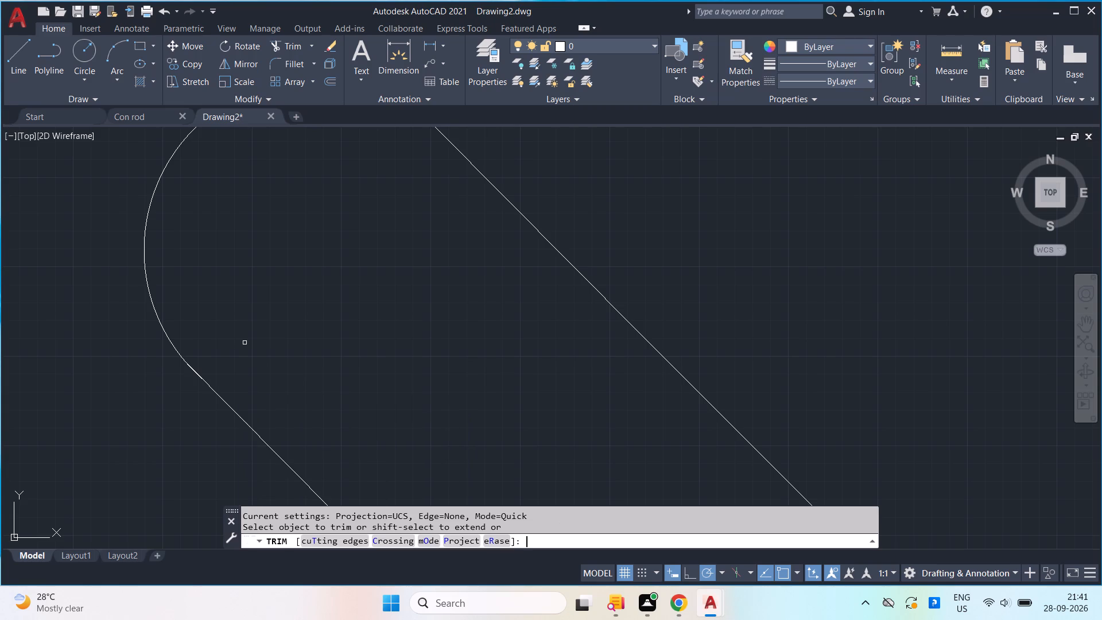
scroll(139, 380, up, 4)
scroll(280, 387, up, 1)
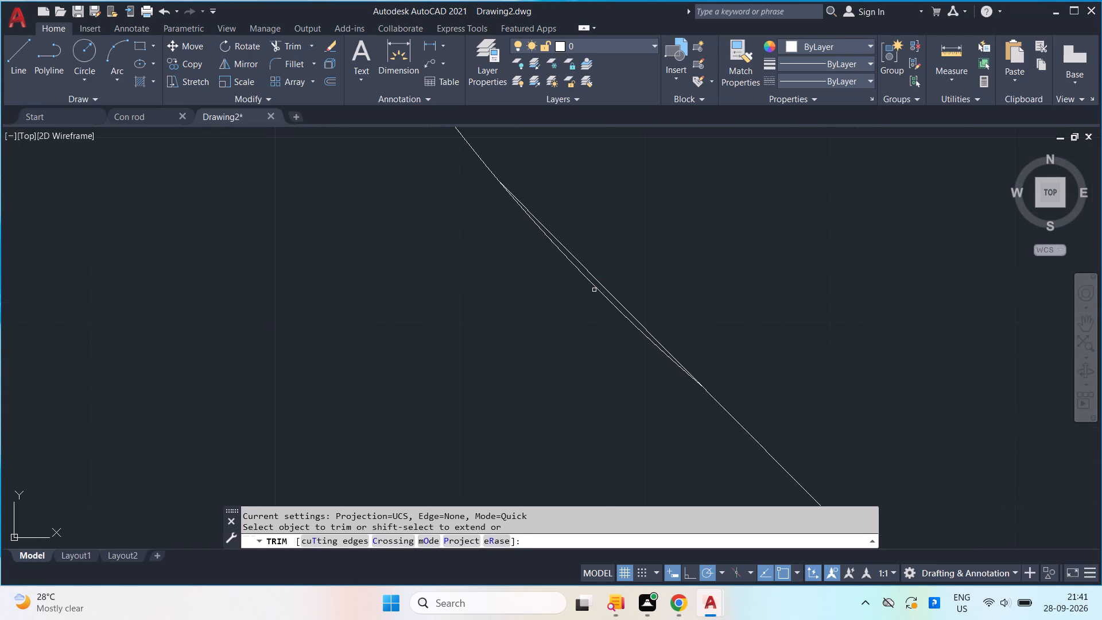
click(596, 290)
scroll(615, 304, down, 6)
scroll(689, 286, down, 1)
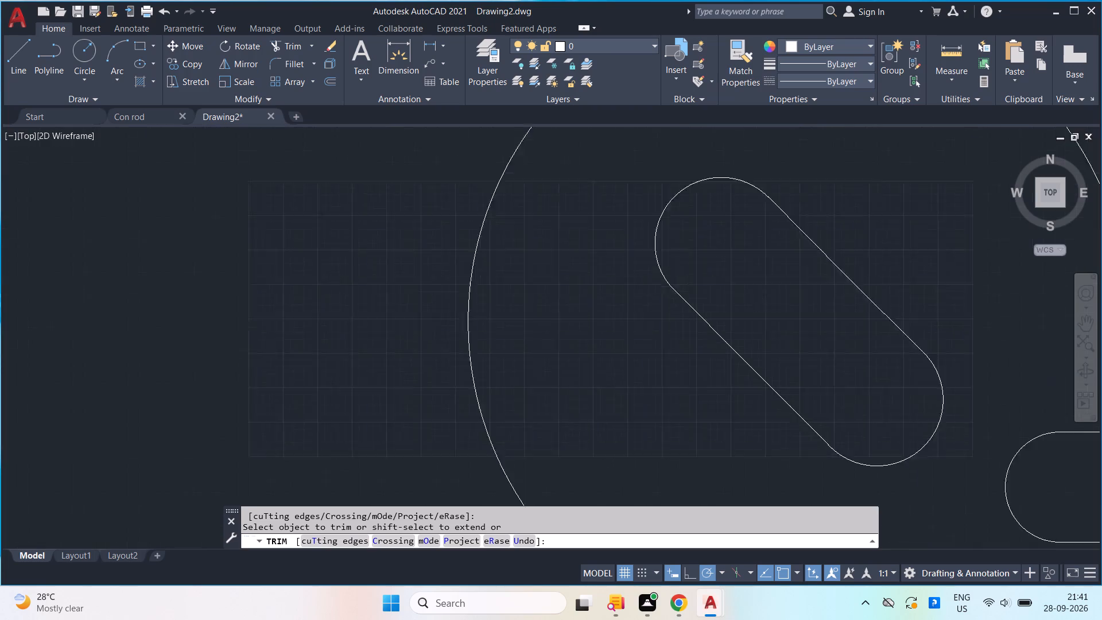
scroll(689, 286, down, 1)
scroll(696, 268, up, 1)
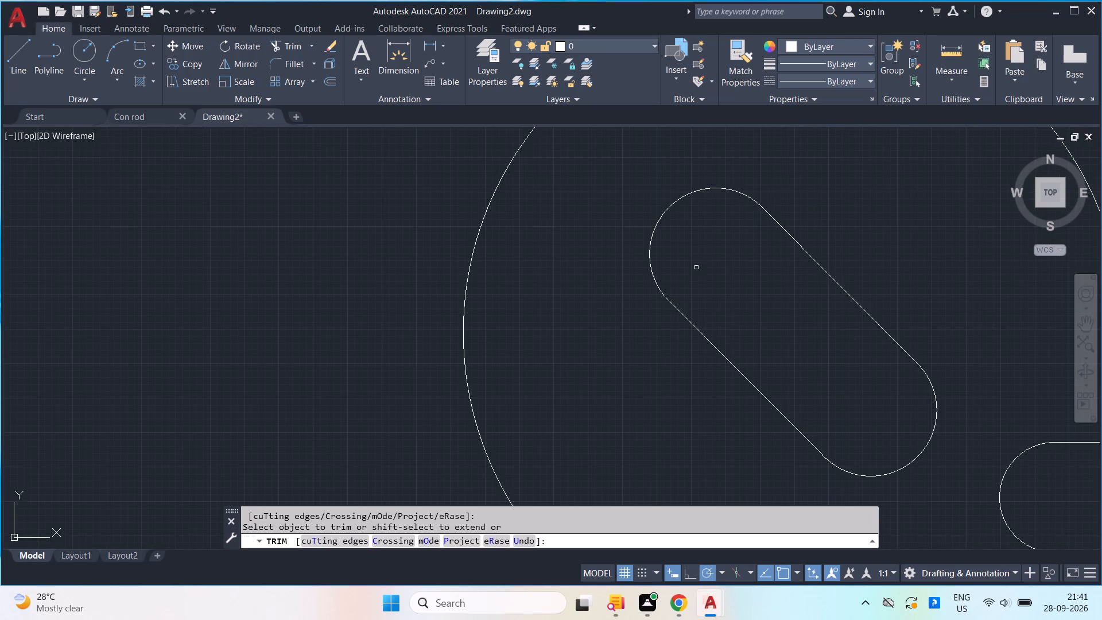
key(Escape)
Draw a radius 47.2 circle centred on the radius 24 end's centre.
scroll(894, 615, down, 2)
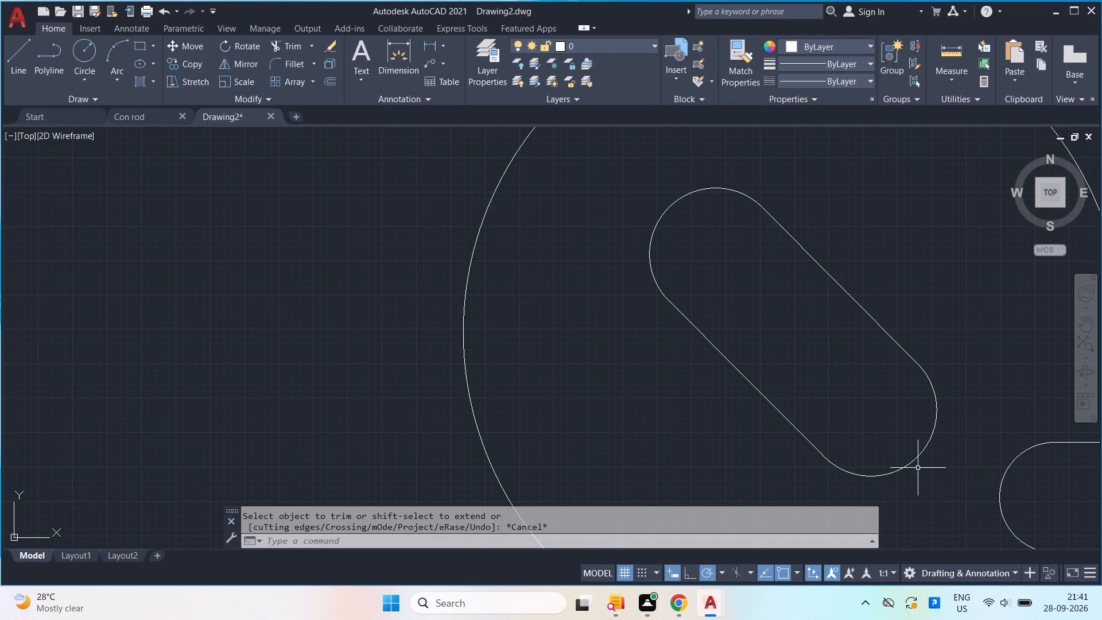
scroll(918, 468, down, 3)
middle_drag(927, 461, 697, 348)
scroll(738, 347, up, 1)
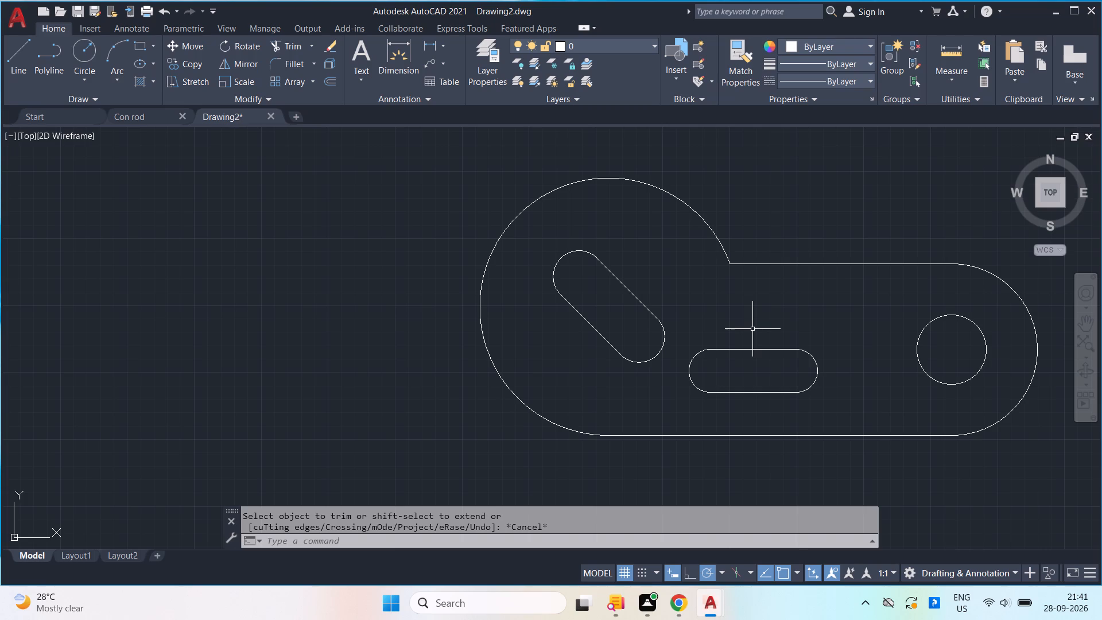
key(c)
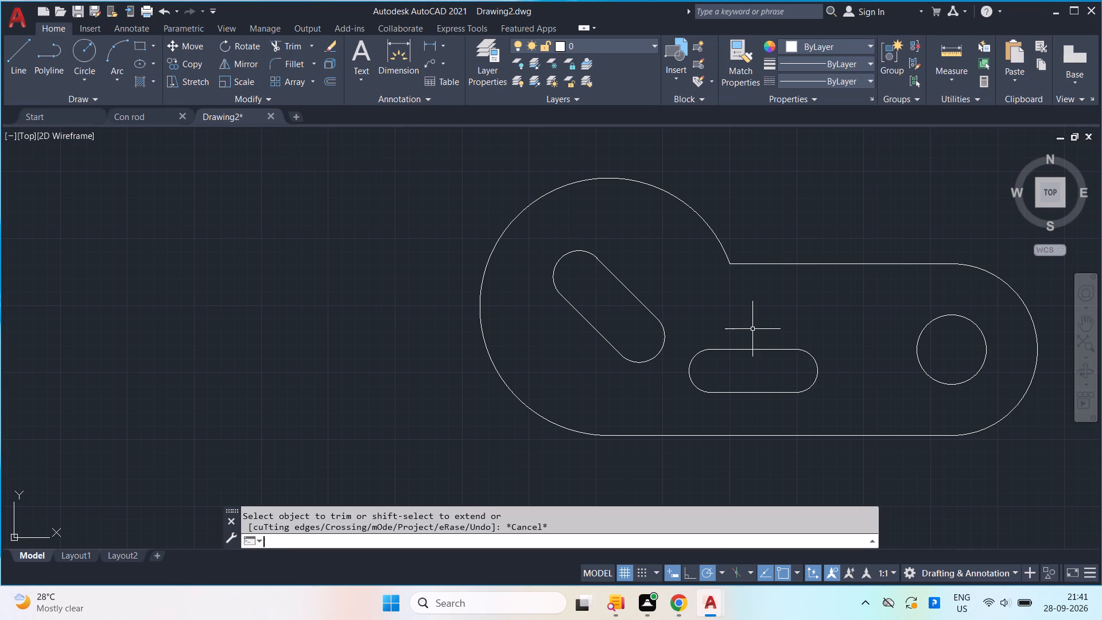
key(Return)
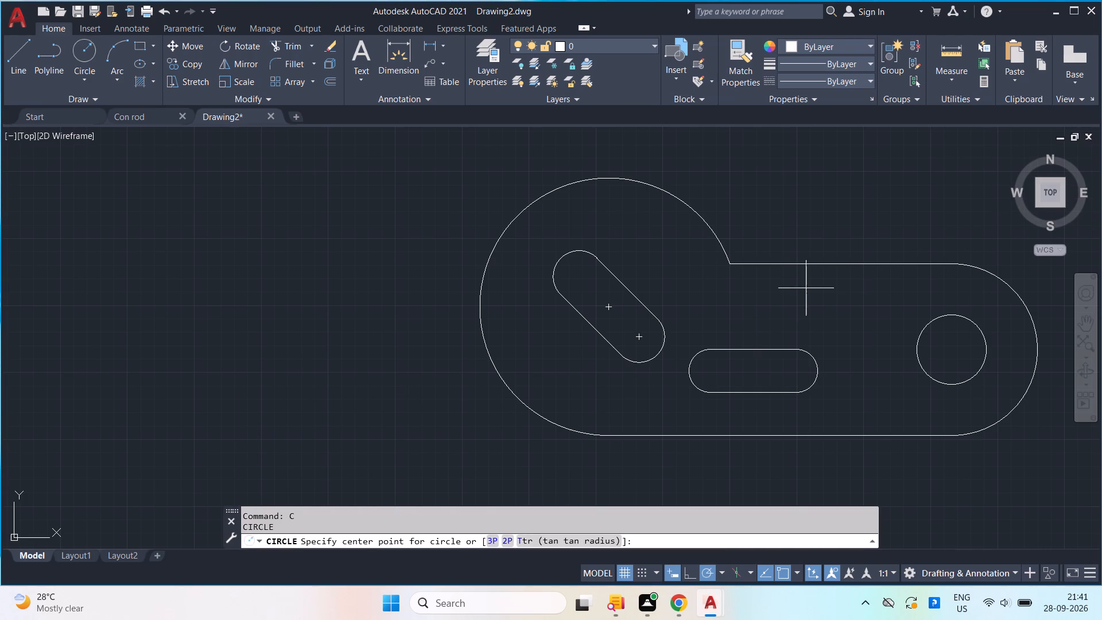
click(607, 308)
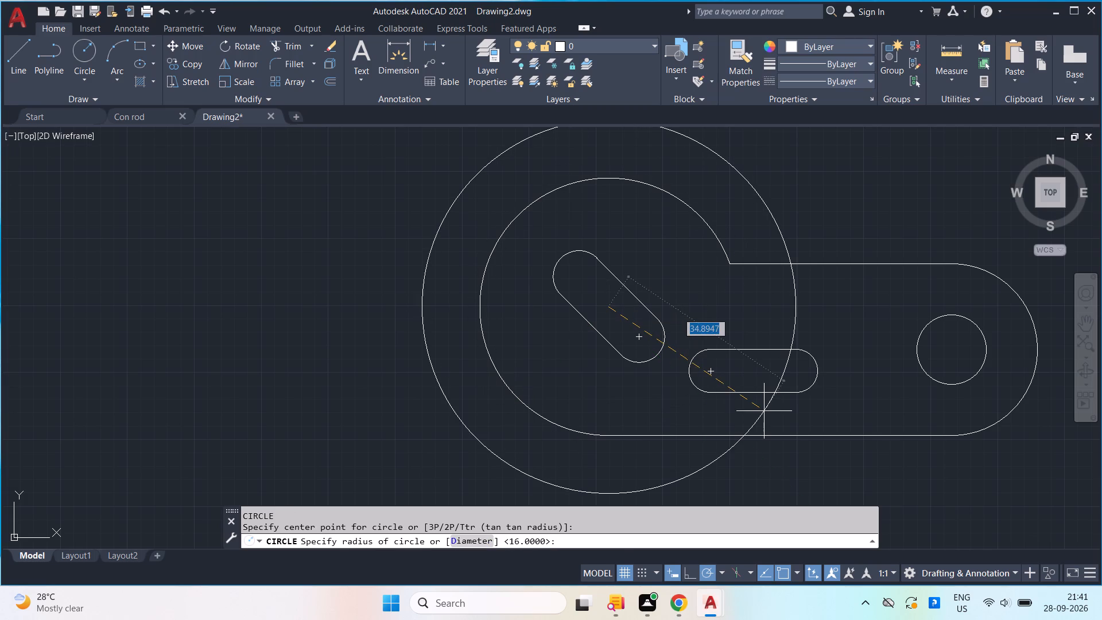
text(47.2)
key(Return)
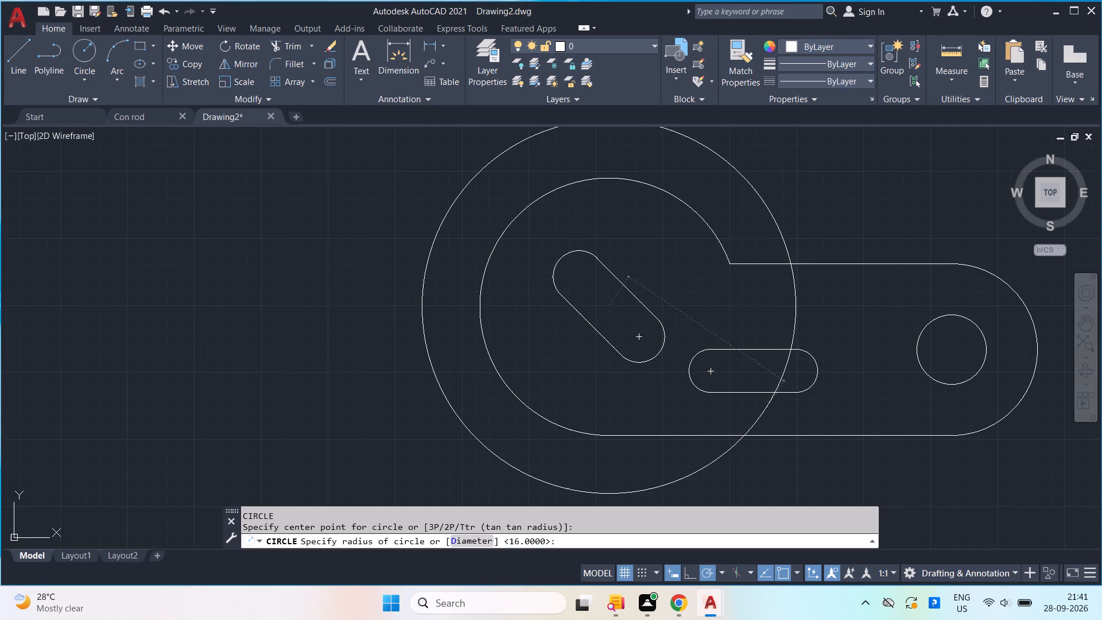
Draw a concentric radius 56 circle from the same centre as the radius 47.2 circle.
key(space)
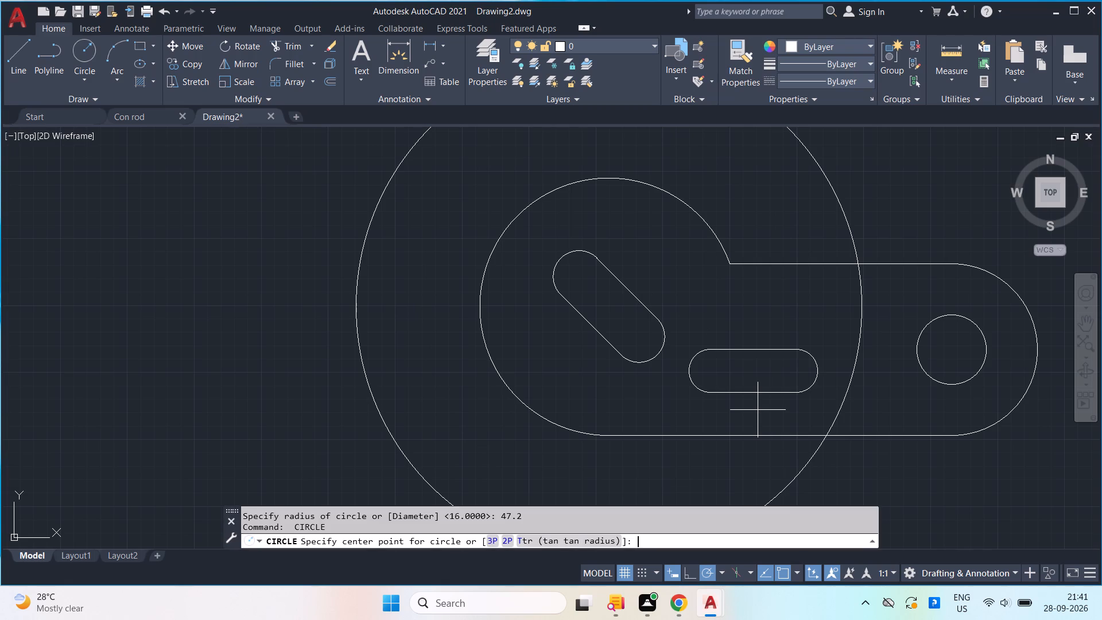
click(609, 306)
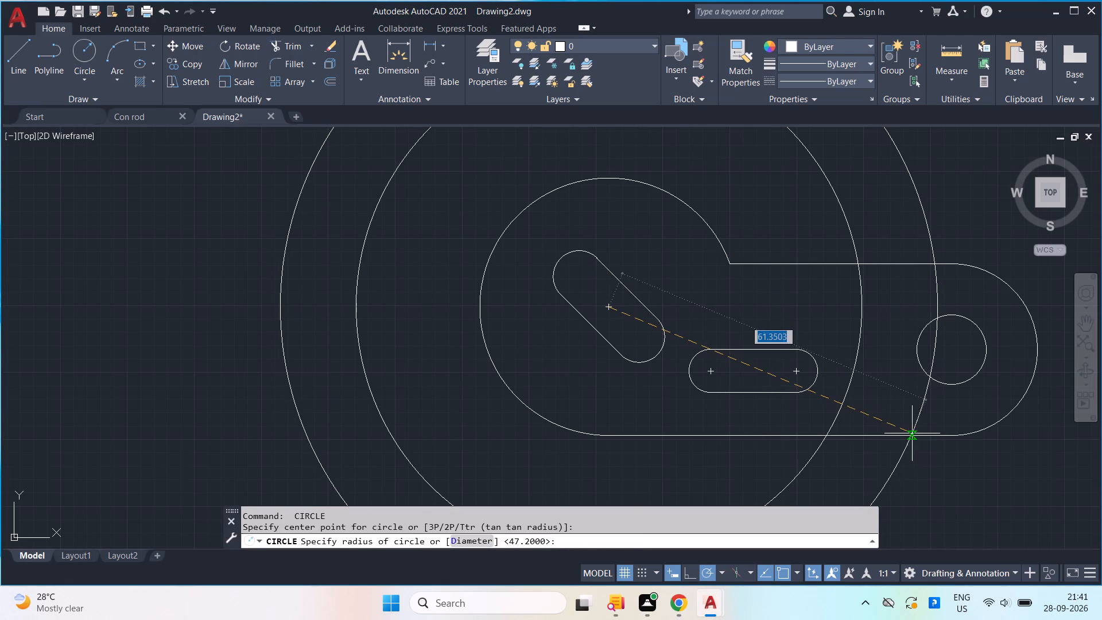
text(56)
key(Return)
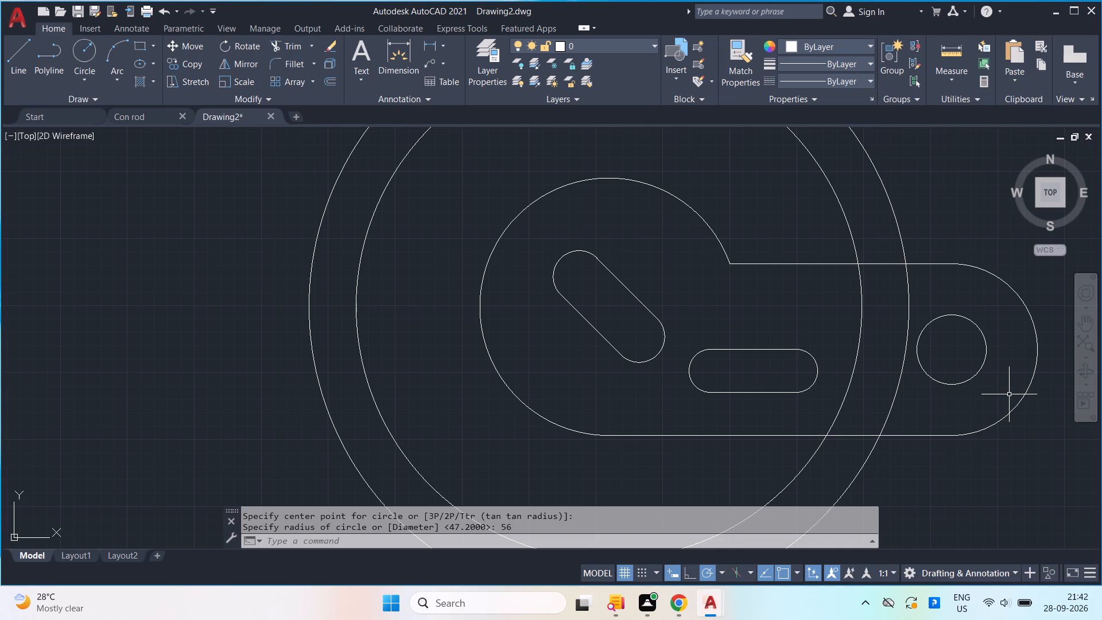
Draw a horizontal line from the diameter 13 hole's centre toward the horizontal slot, crossing both the radius 56 and 47.2 circles.
middle_drag(1008, 399, 884, 418)
scroll(862, 412, up, 1)
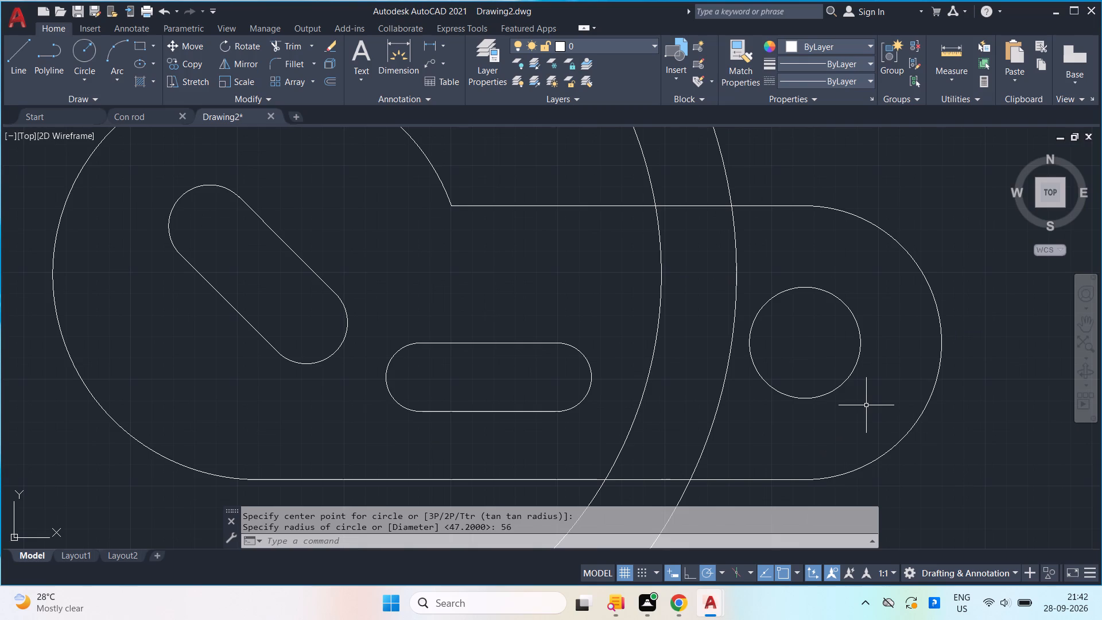
key(l)
key(Return)
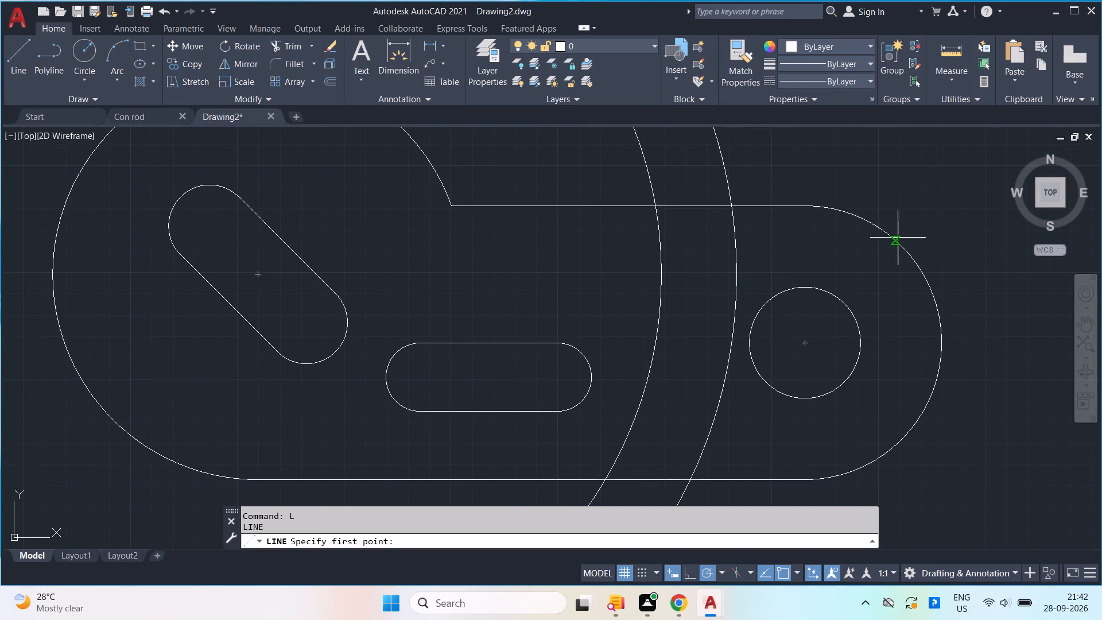
click(805, 344)
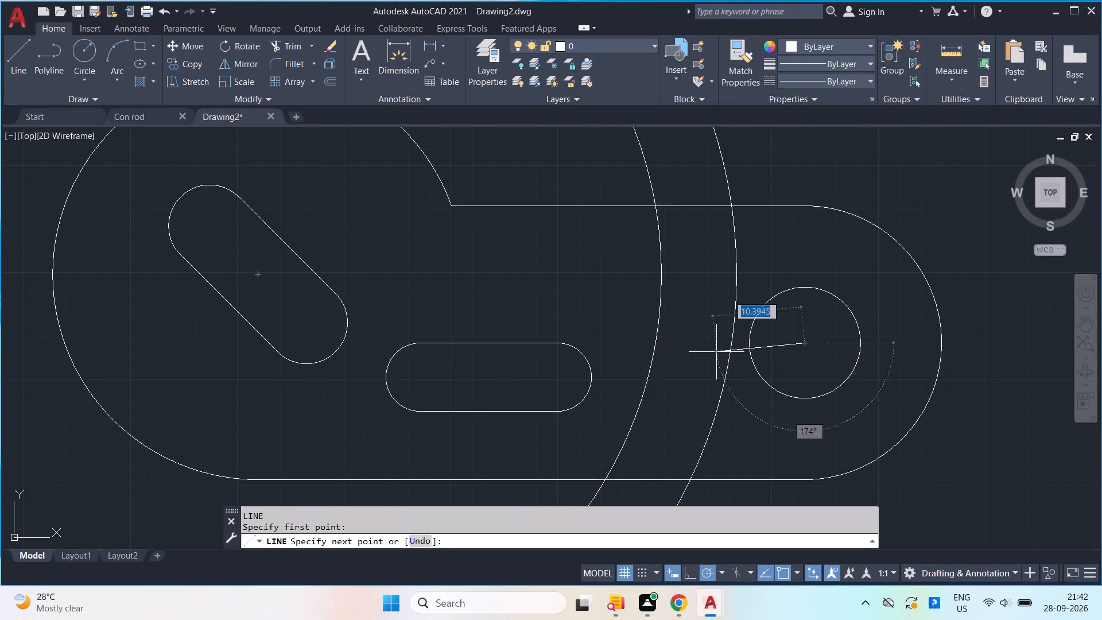
click(627, 342)
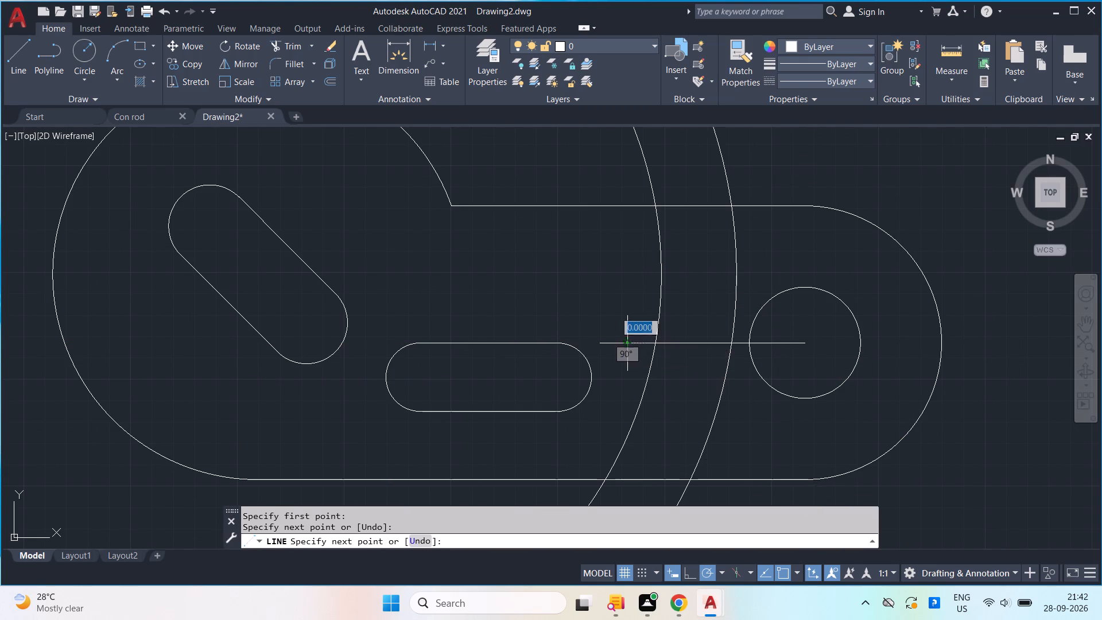
key(space)
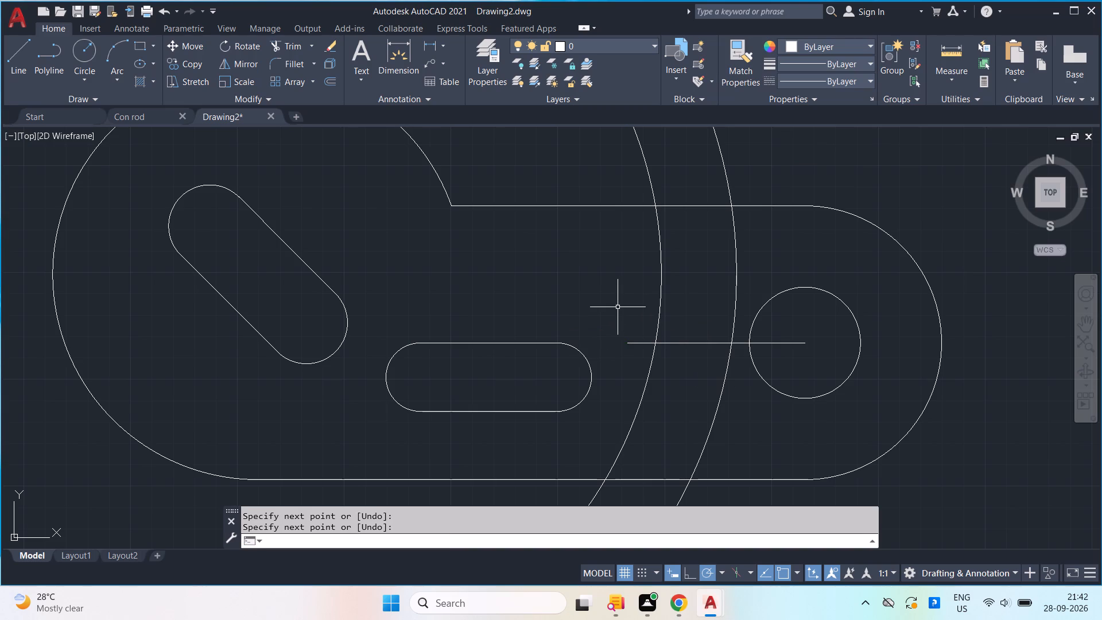
Draw a line about 10.3 long, sloping 10° downward toward the hole, from the horizontal line's intersection with the radius 47.2 circle.
scroll(624, 315, up, 1)
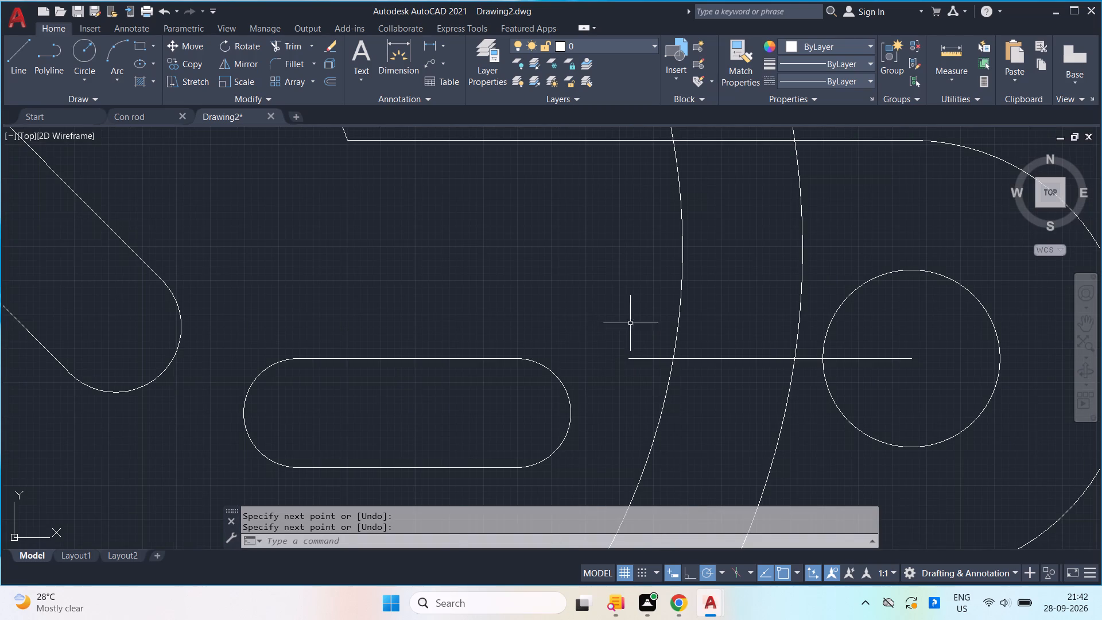
scroll(644, 332, down, 1)
scroll(645, 333, up, 1)
scroll(718, 375, up, 1)
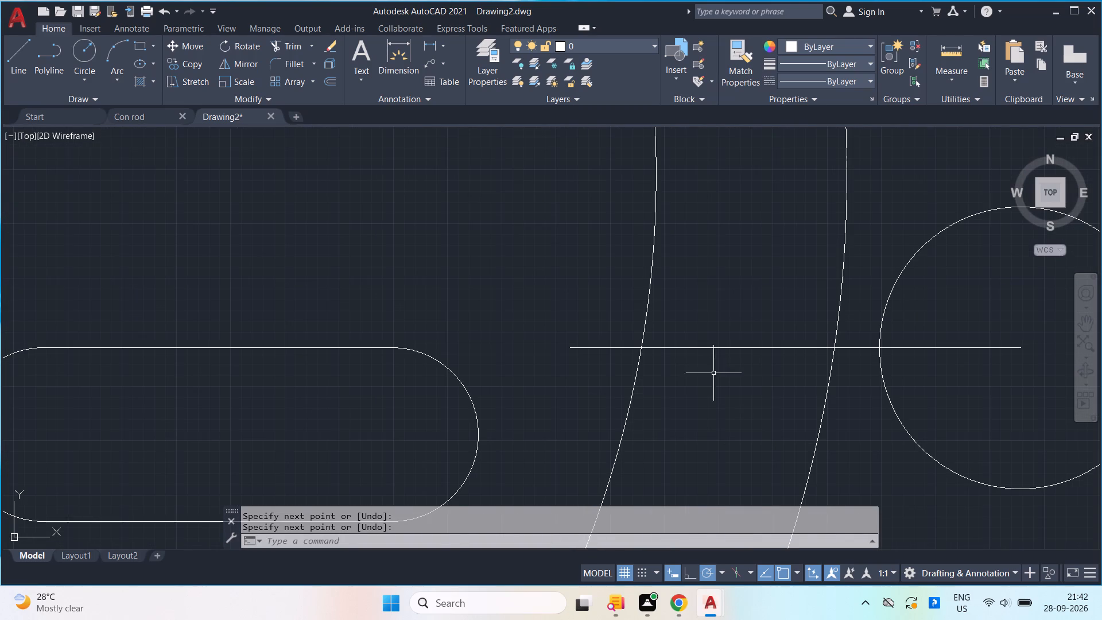
scroll(675, 356, up, 2)
scroll(675, 356, down, 6)
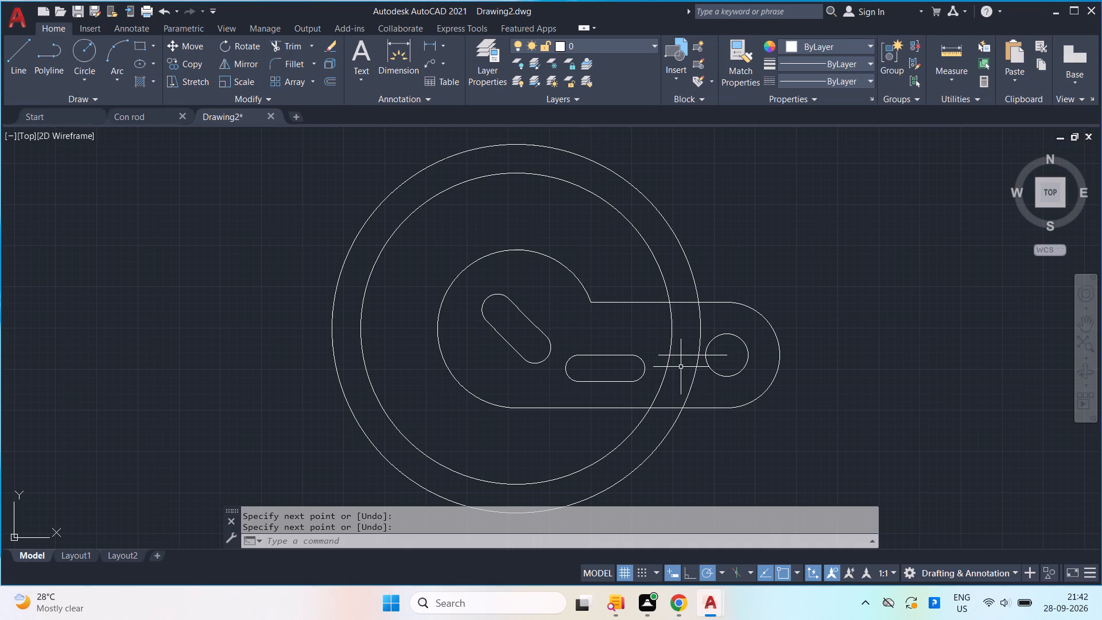
scroll(681, 367, up, 1)
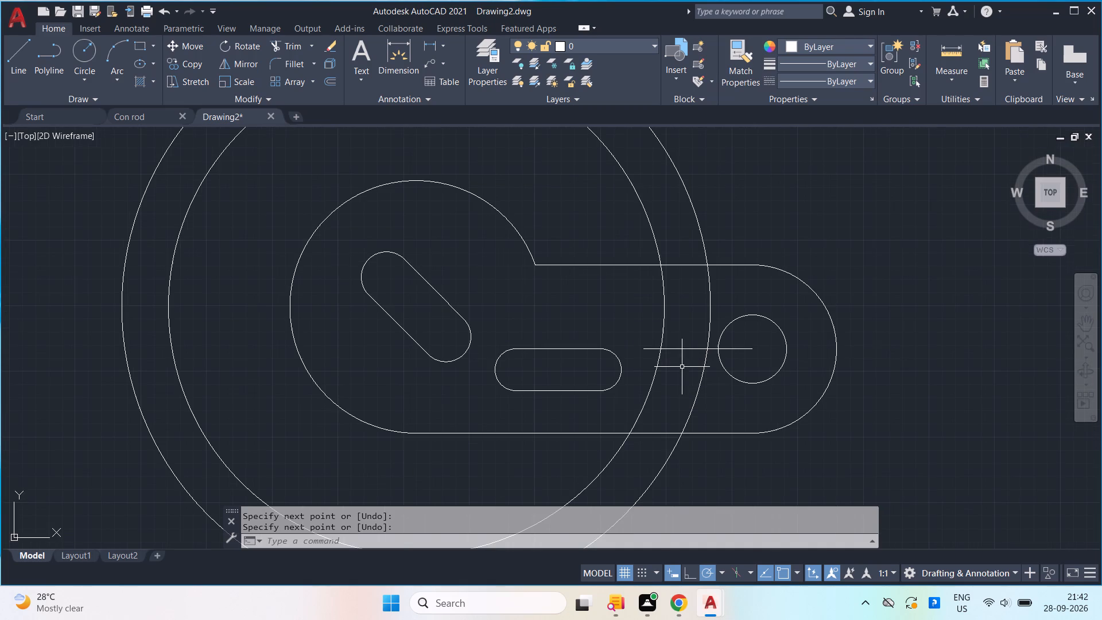
scroll(685, 364, up, 1)
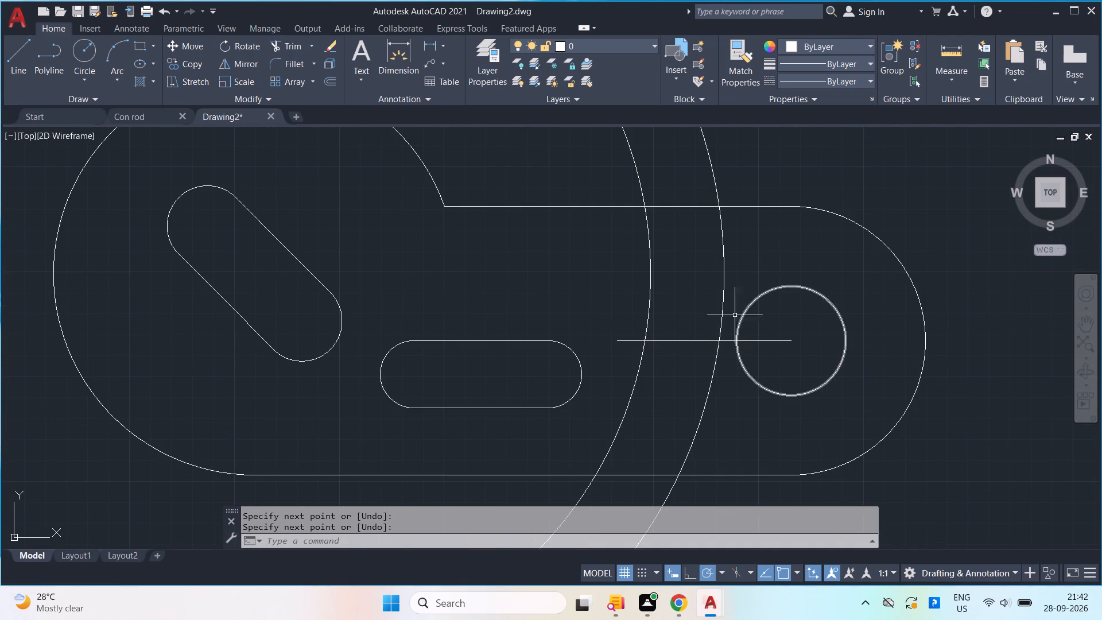
key(l)
key(Return)
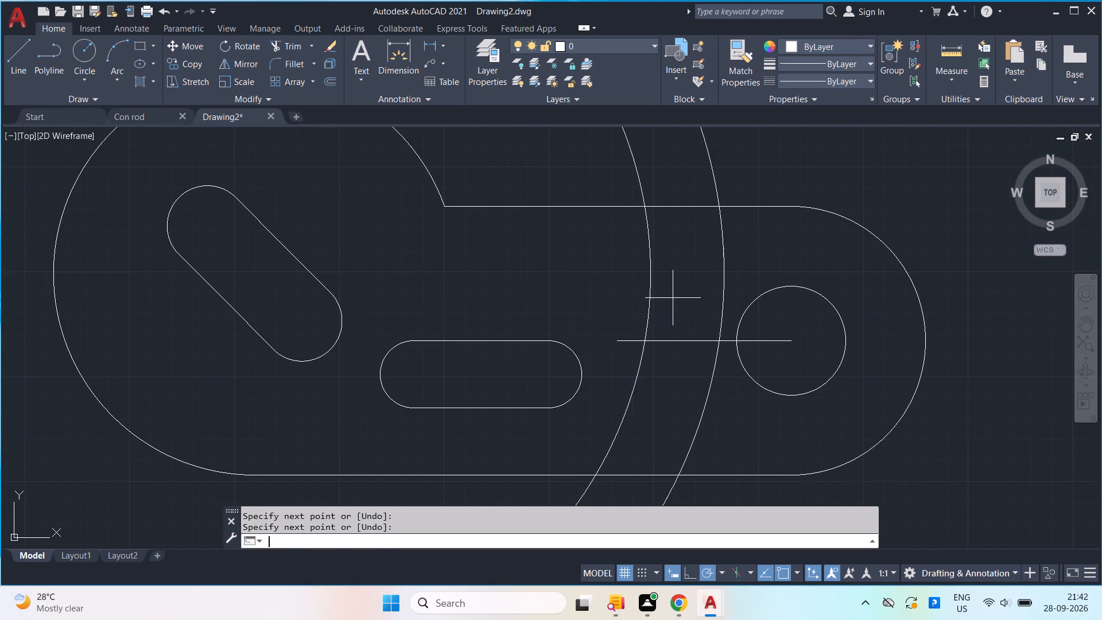
click(643, 340)
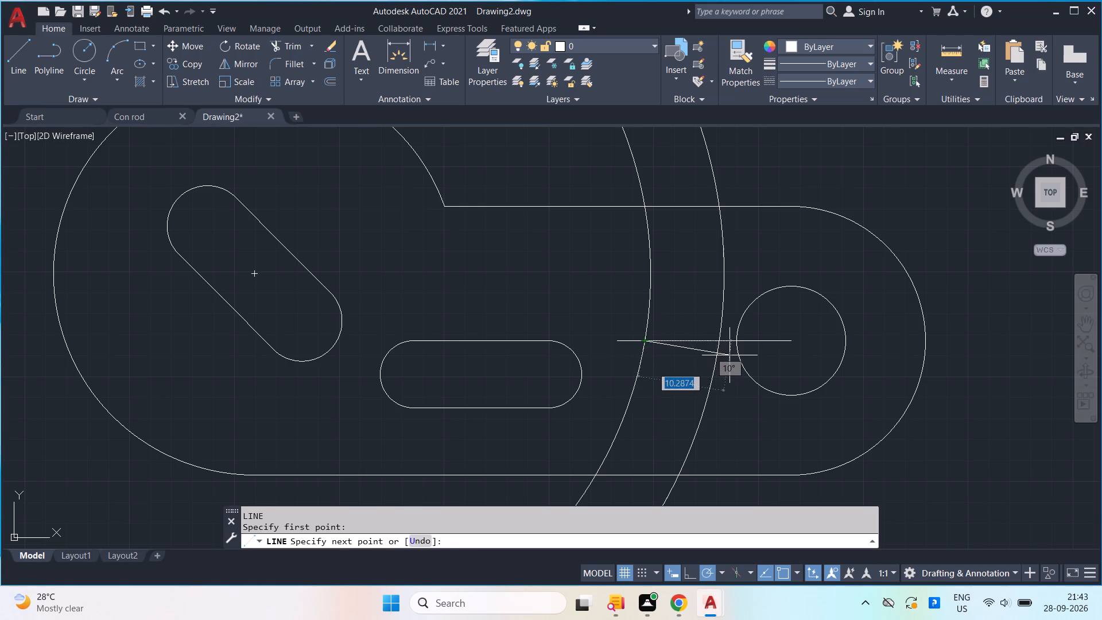
click(730, 355)
key(space)
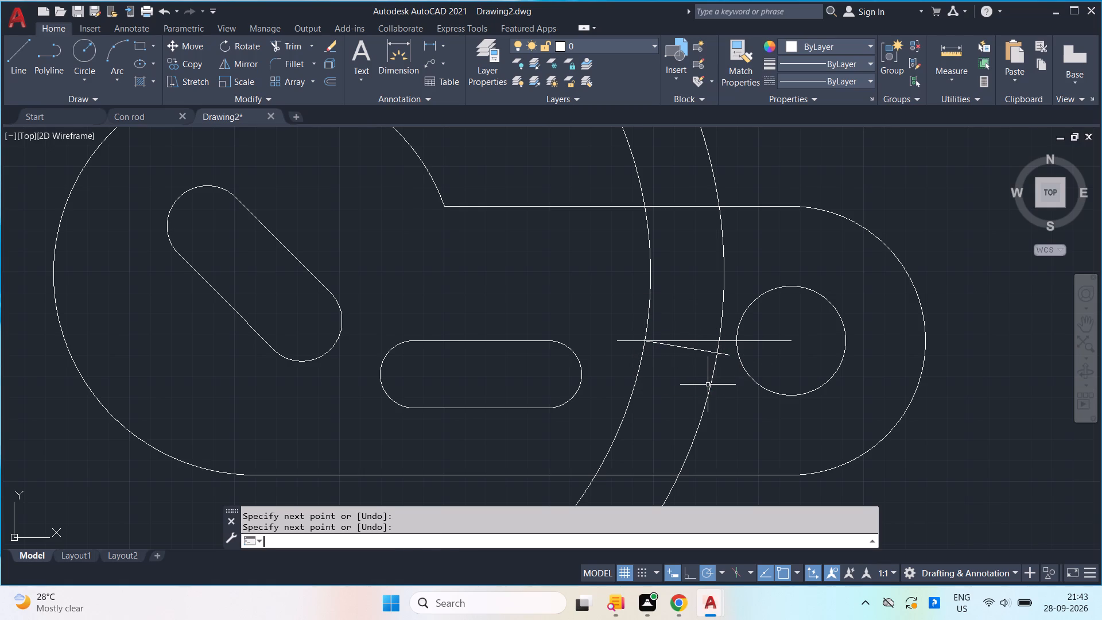
Trim away all segments of the horizontal construction line running from the hole's centre past the radius 47.2 circle.
text(tr)
key(Return)
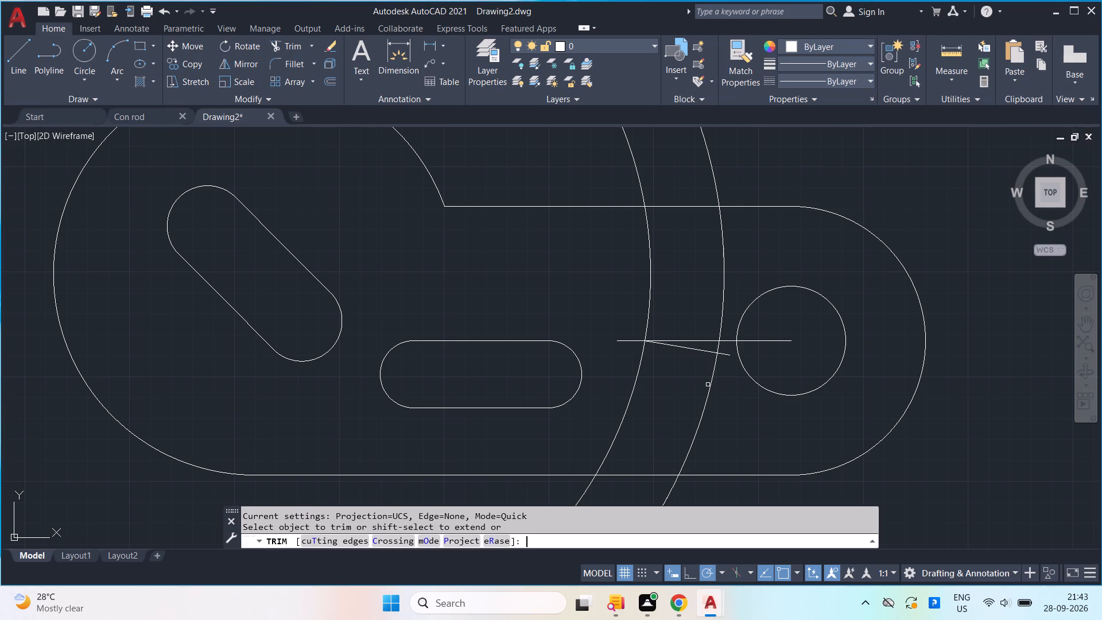
drag(621, 328, 627, 345)
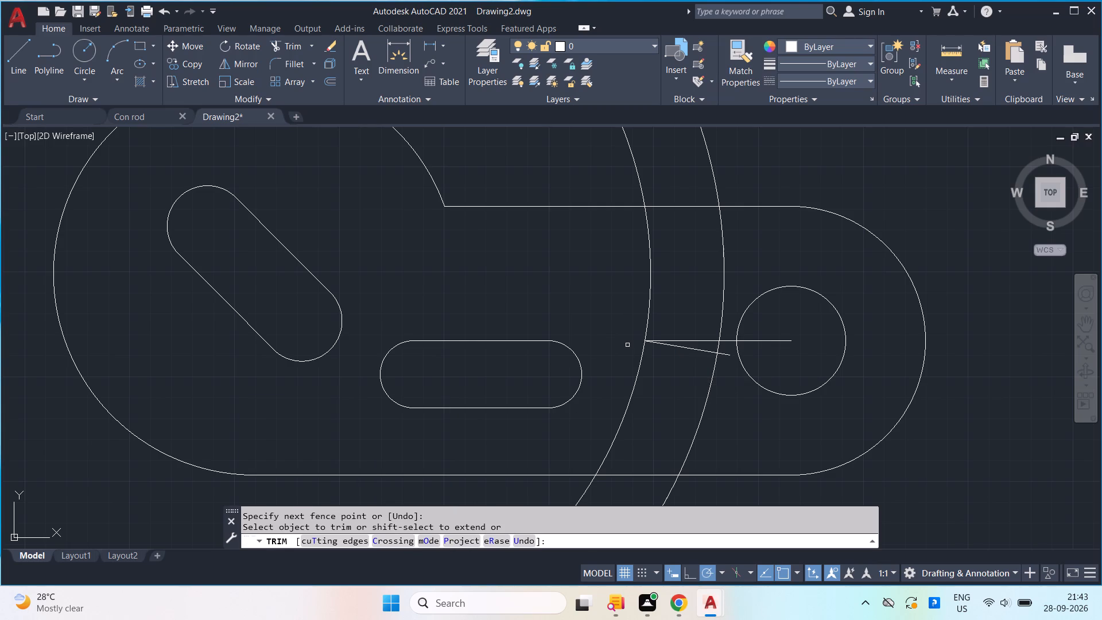
scroll(676, 332, up, 2)
drag(682, 335, 698, 351)
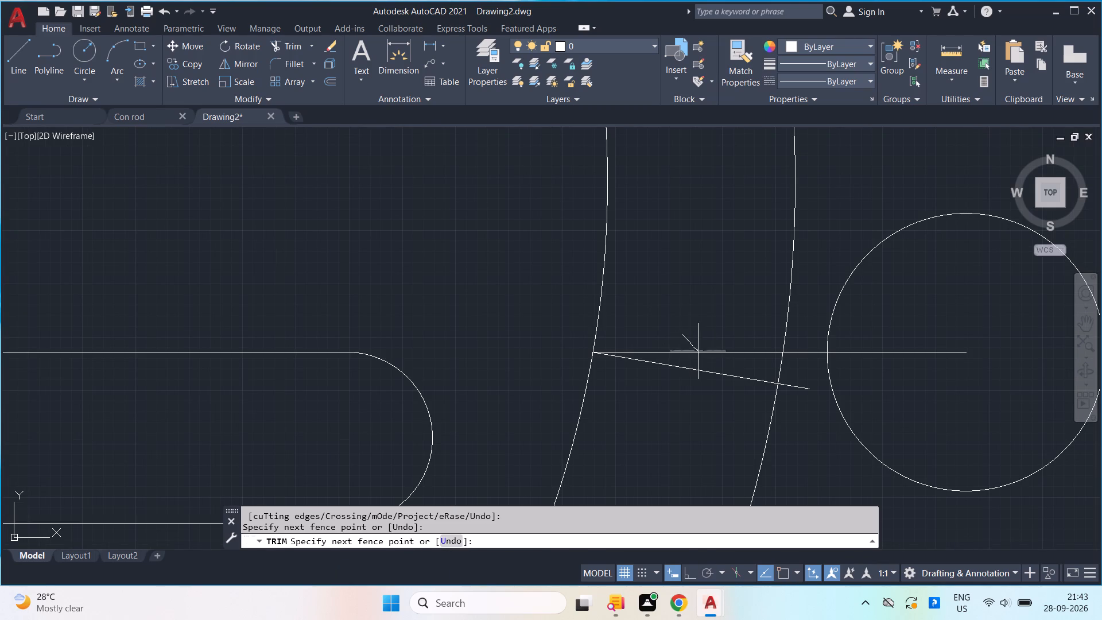
drag(698, 351, 710, 359)
drag(802, 340, 806, 360)
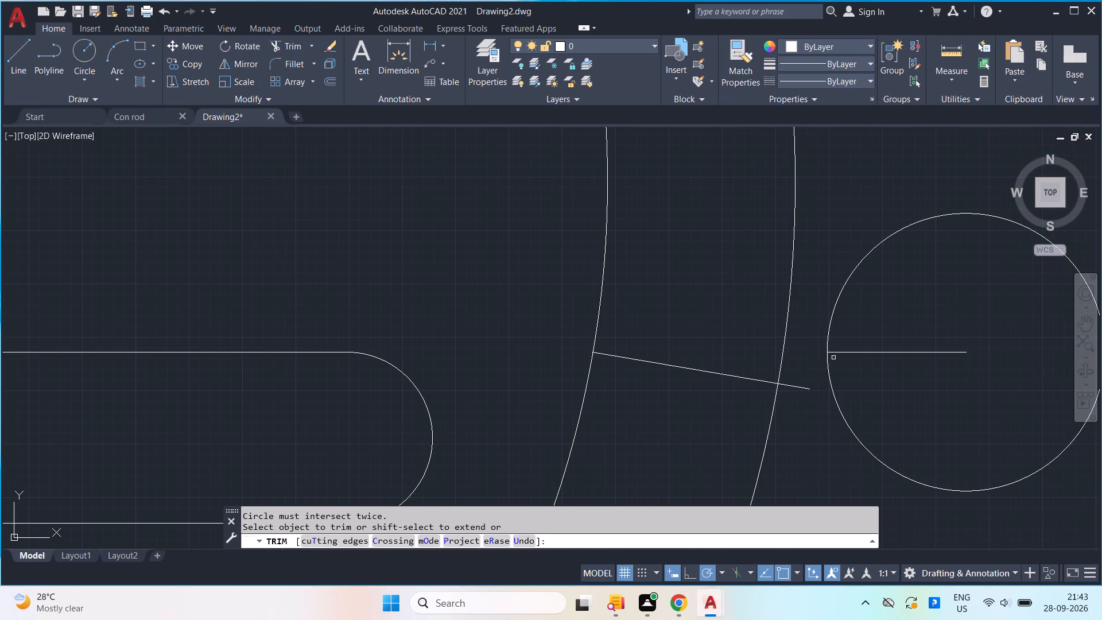
drag(854, 338, 914, 399)
Trim the radius 47.2 and 56 circles to arcs between the sloped line and lower edge, and trim the sloped line's overhang.
scroll(870, 328, down, 3)
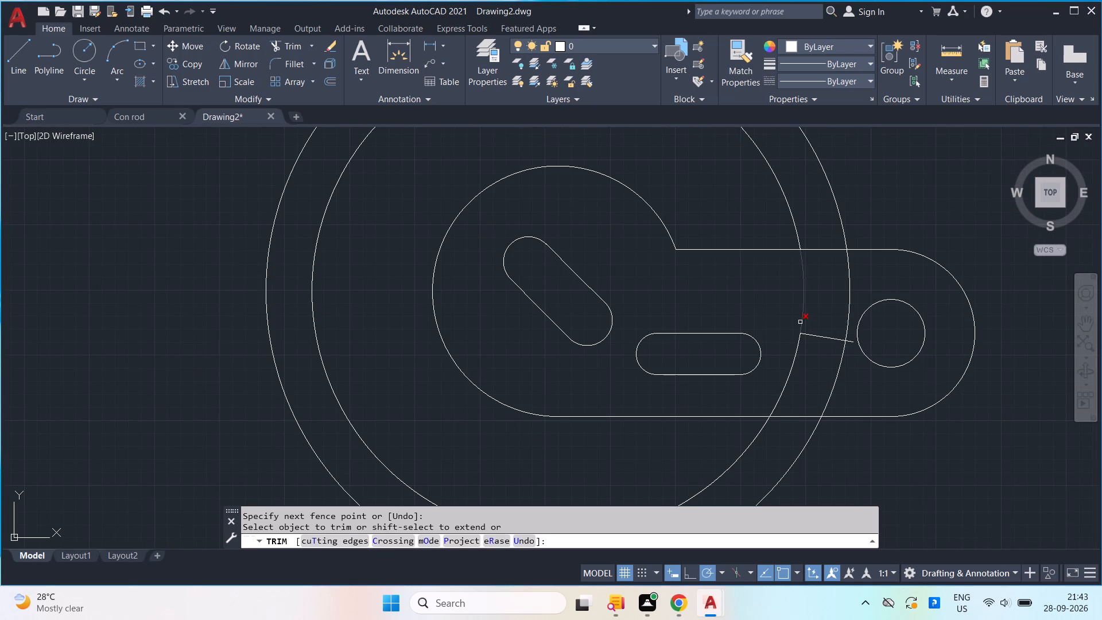
drag(798, 315, 857, 297)
drag(864, 198, 780, 209)
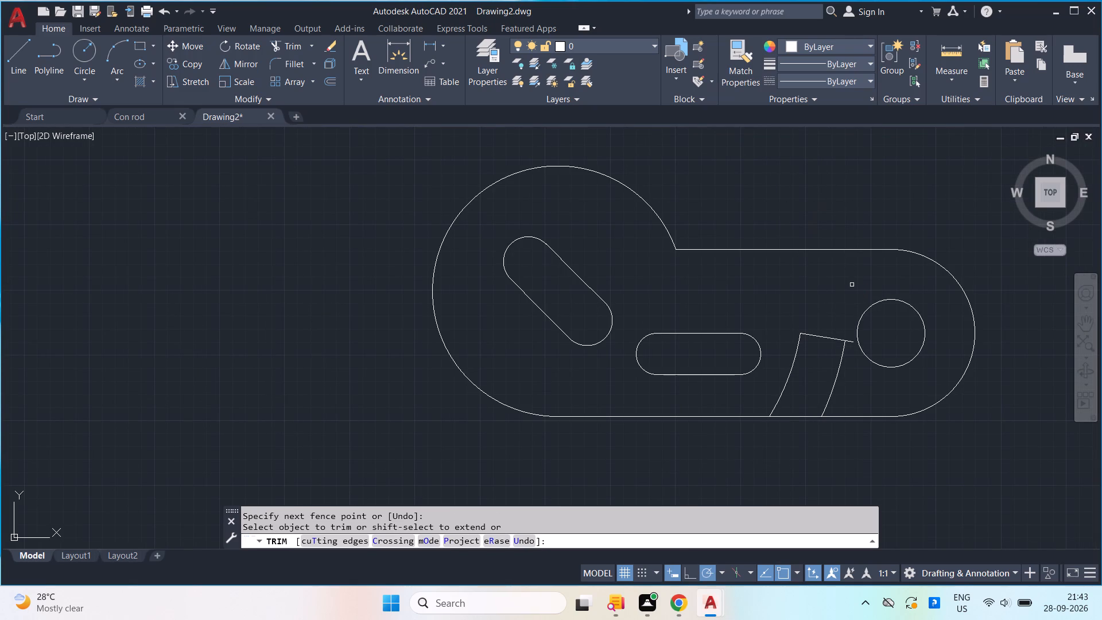
scroll(838, 319, up, 2)
drag(863, 352, 861, 386)
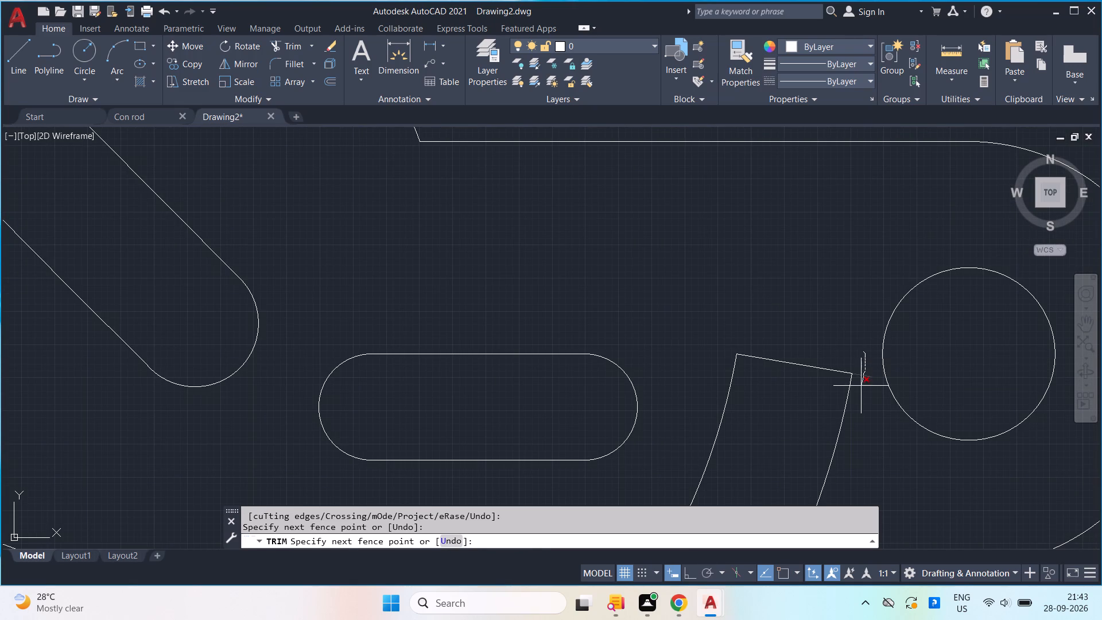
drag(861, 386, 861, 386)
Trim the outline's lower edge between the two arcs to open the notch.
scroll(860, 382, down, 3)
middle_drag(897, 443, 820, 418)
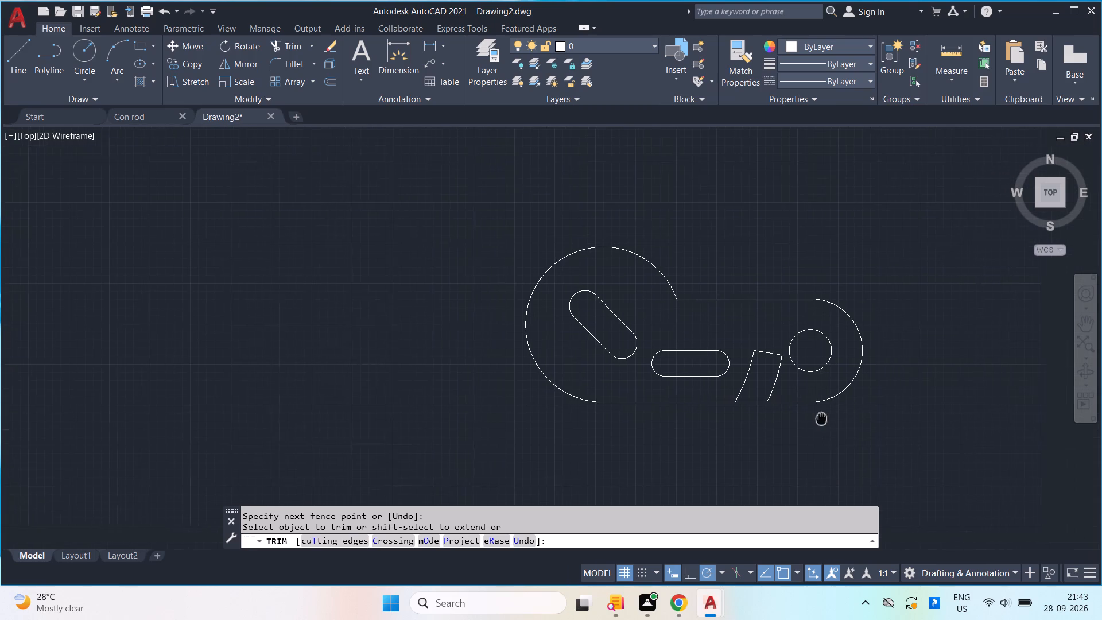
middle_drag(820, 418, 817, 418)
drag(750, 392, 752, 416)
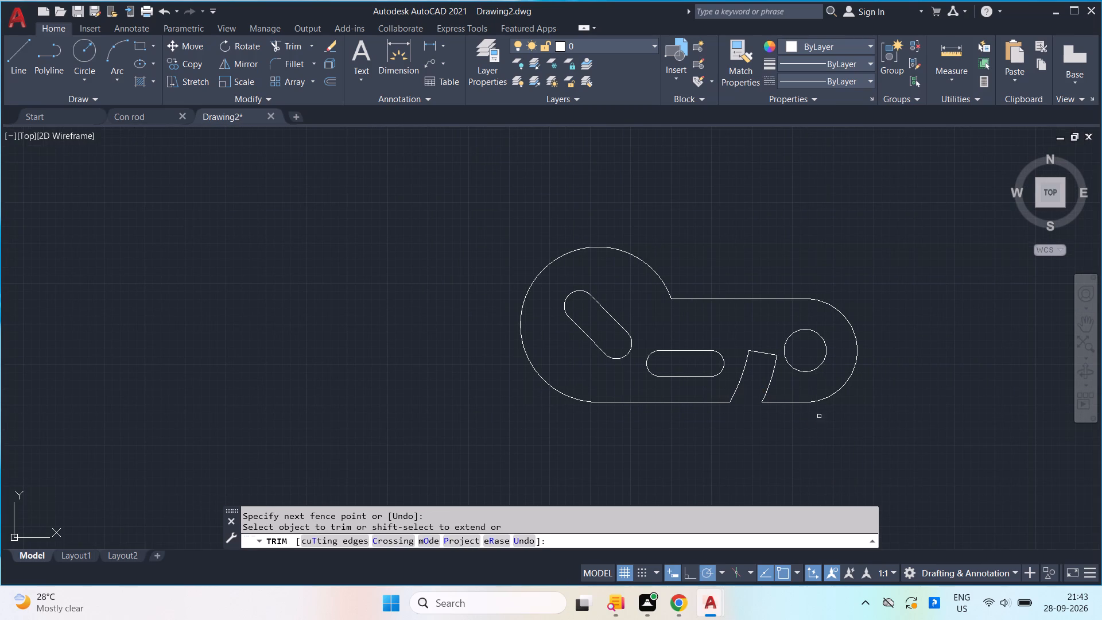
scroll(836, 409, up, 1)
key(space)
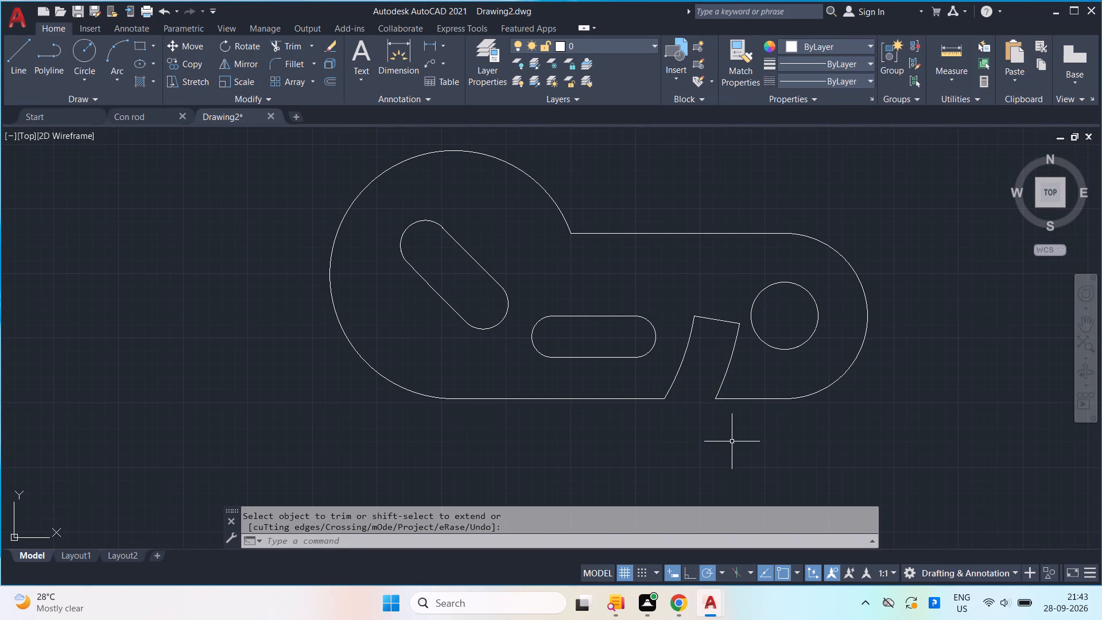
key(Escape)
key(Escape)
key(Escape)
Add a horizontal linear dimension from the hole's centre to the radius 24 end's centre, placed above the part.
text(dim)
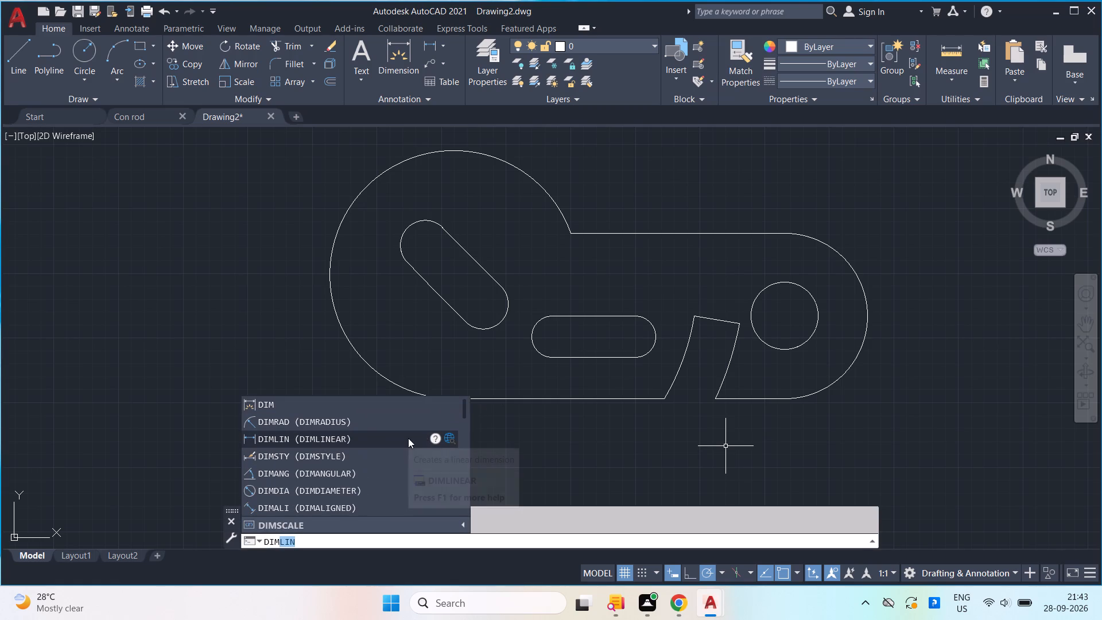
click(348, 441)
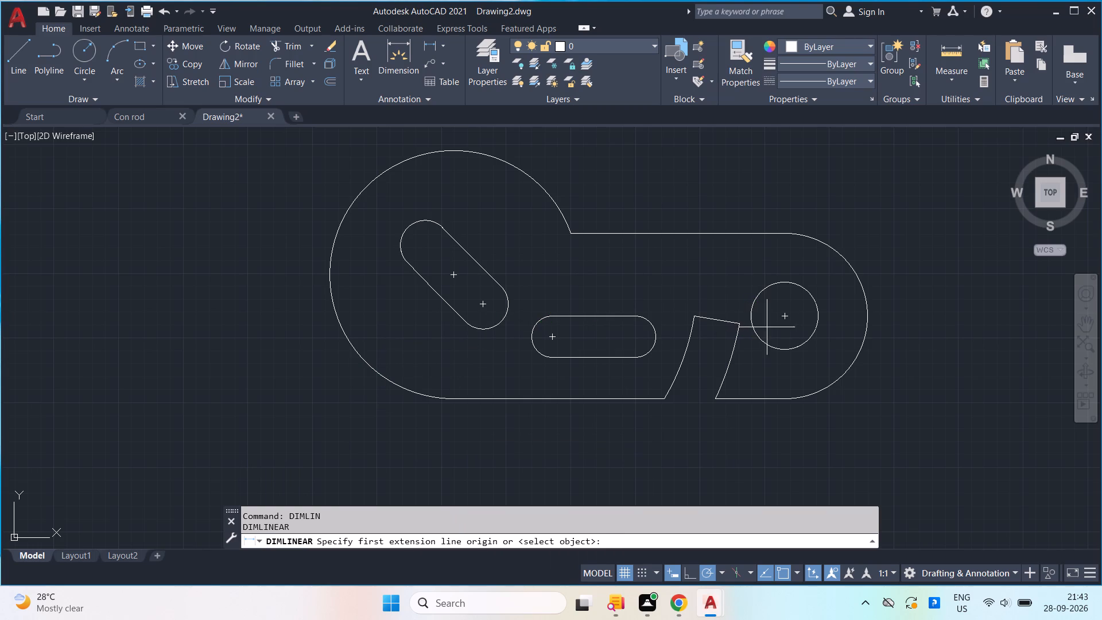
click(788, 317)
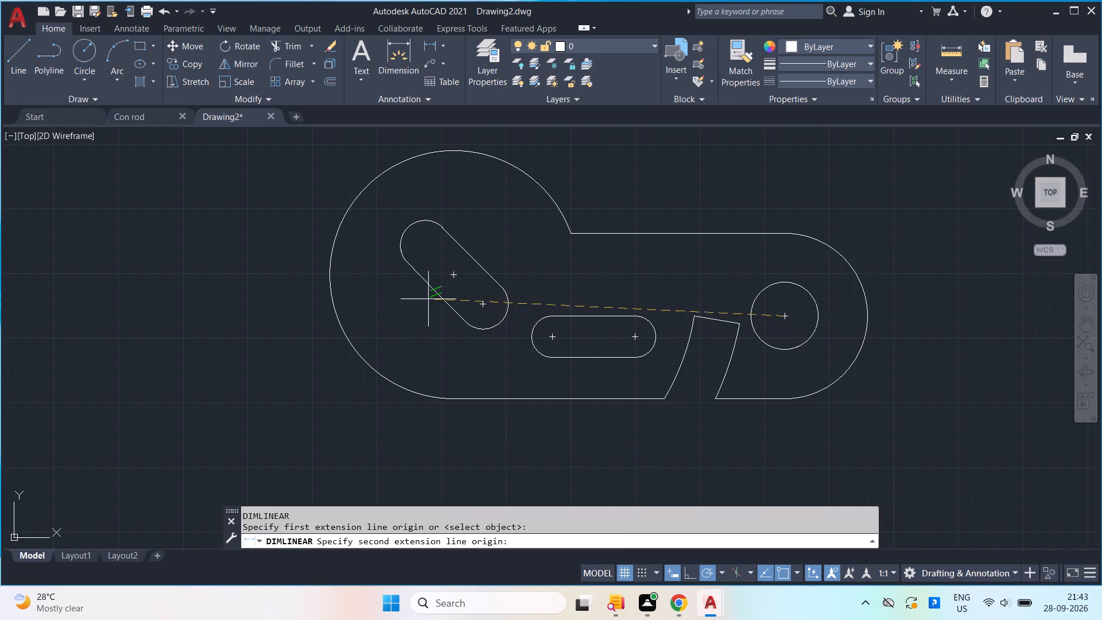
click(450, 275)
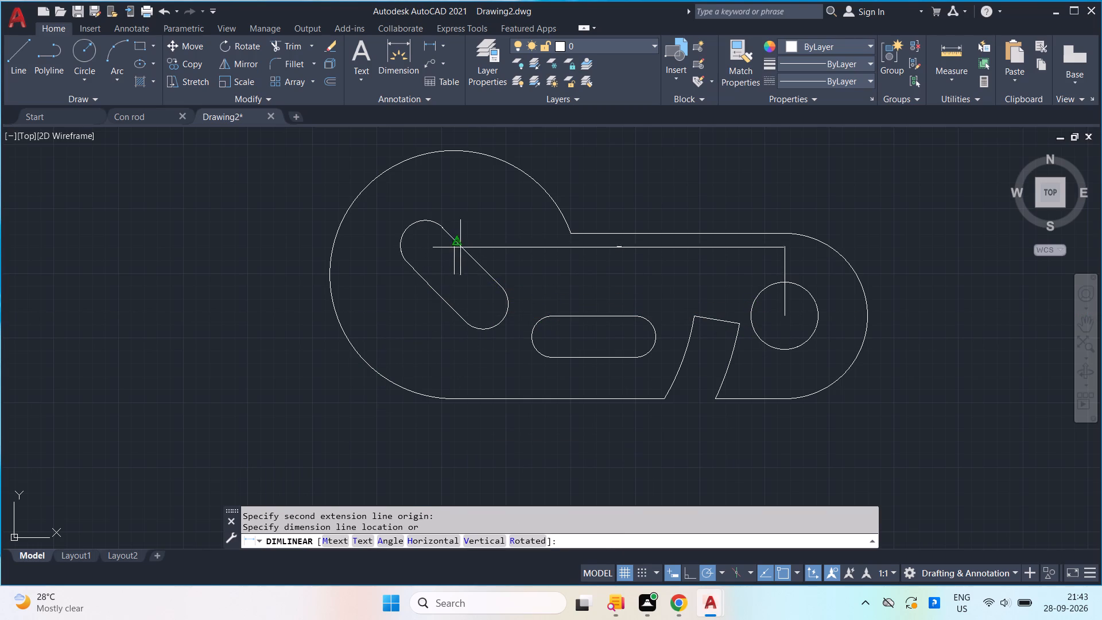
scroll(476, 239, up, 2)
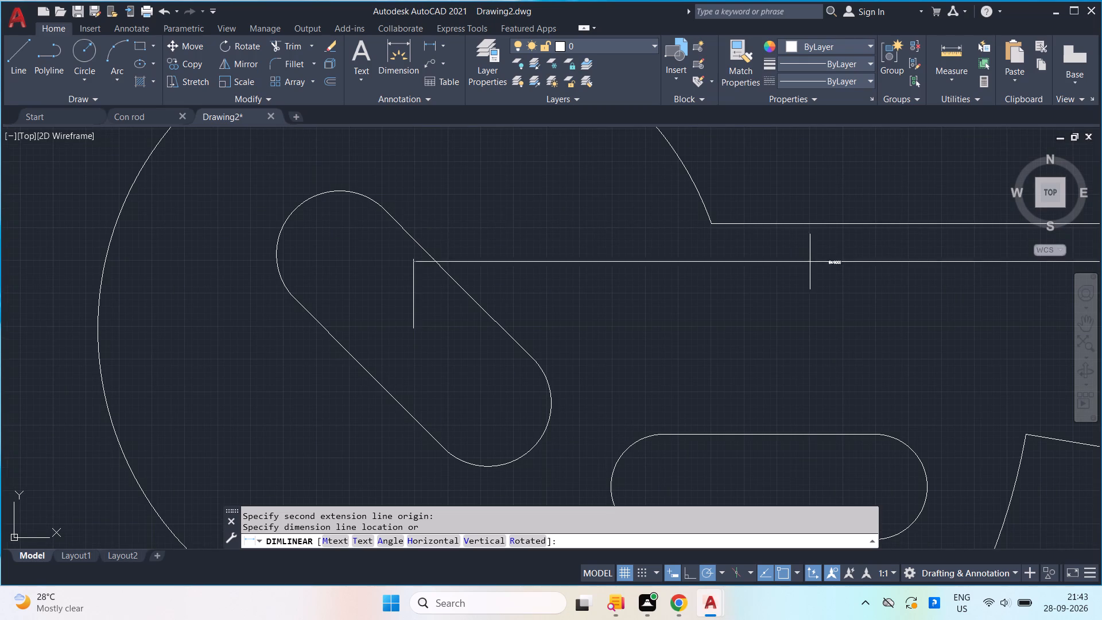
scroll(843, 268, up, 4)
scroll(843, 268, down, 6)
middle_drag(842, 269, 836, 272)
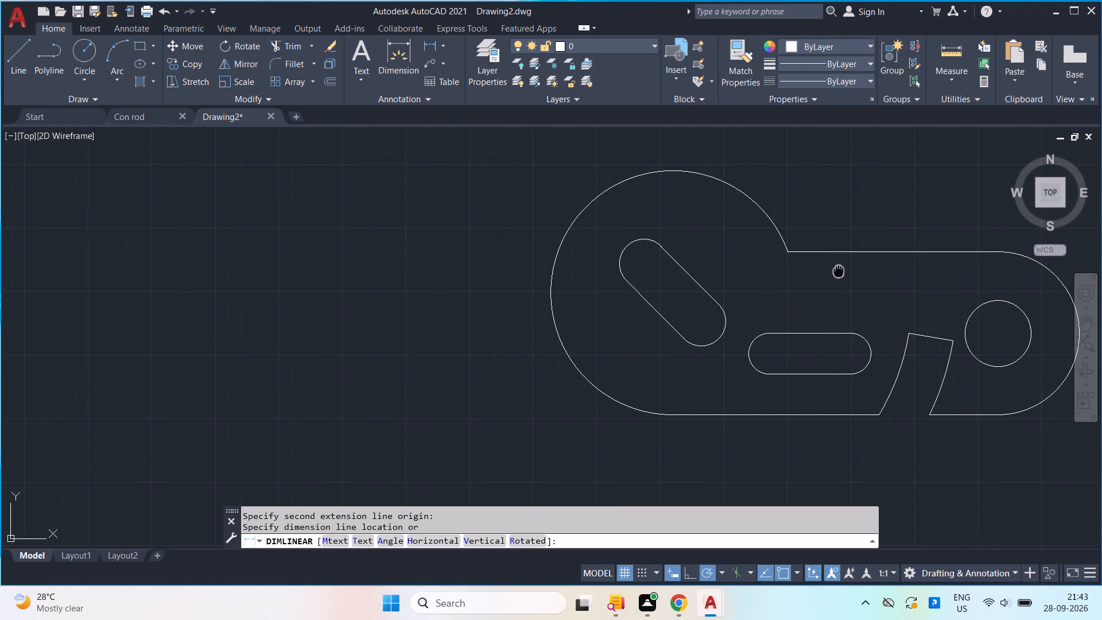
middle_drag(836, 272, 739, 316)
scroll(732, 310, up, 1)
scroll(707, 228, down, 3)
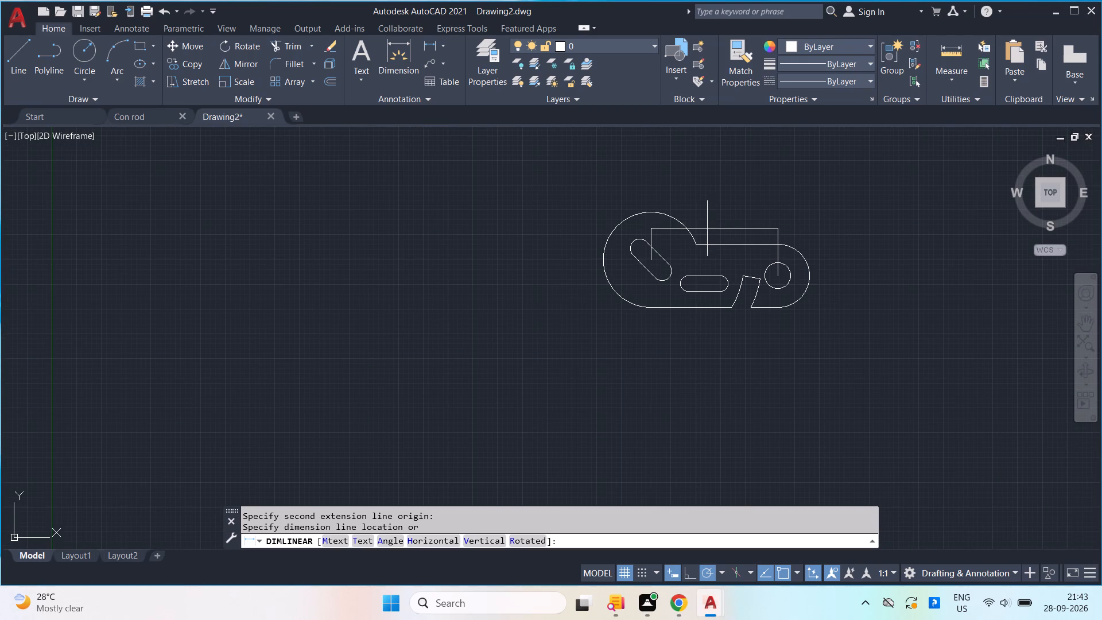
click(705, 201)
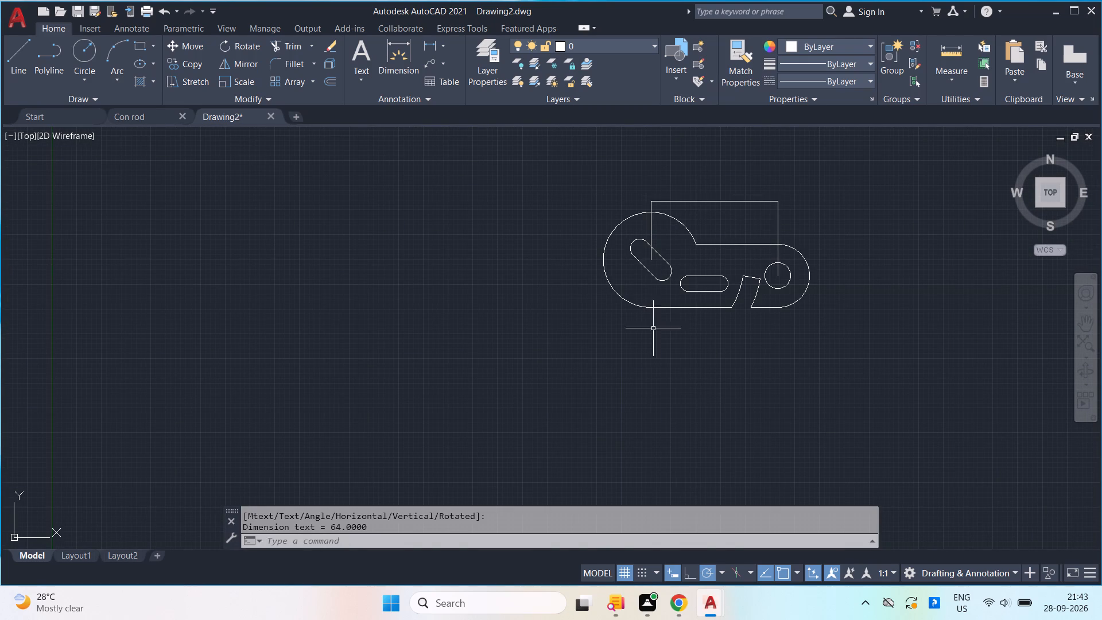
Set the text height of the Standard dimension style to 4.
key(d)
key(Return)
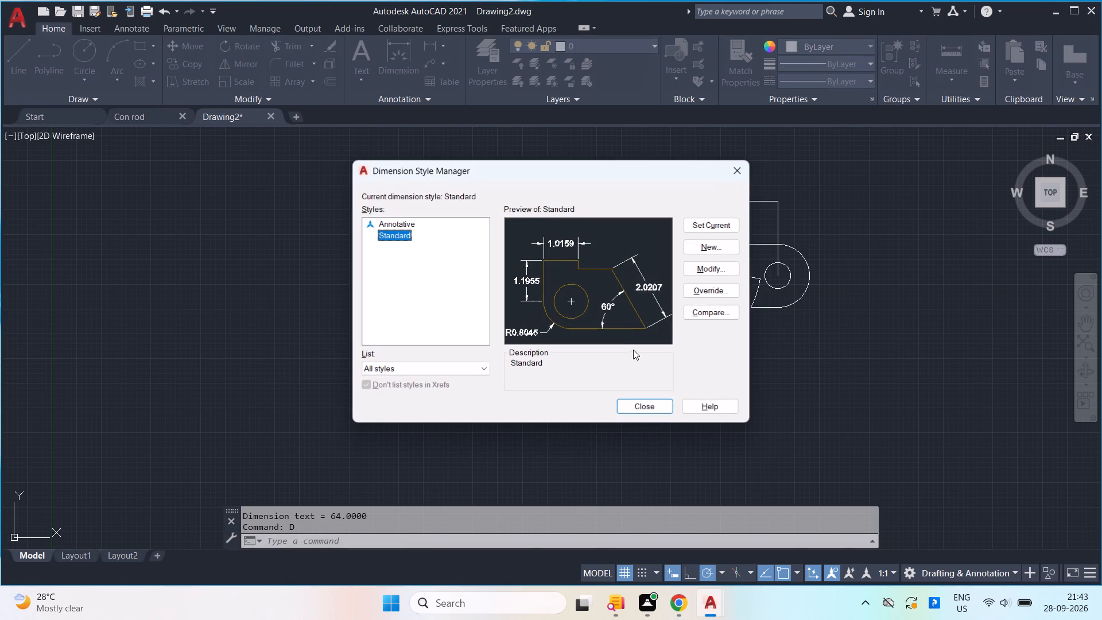
click(714, 262)
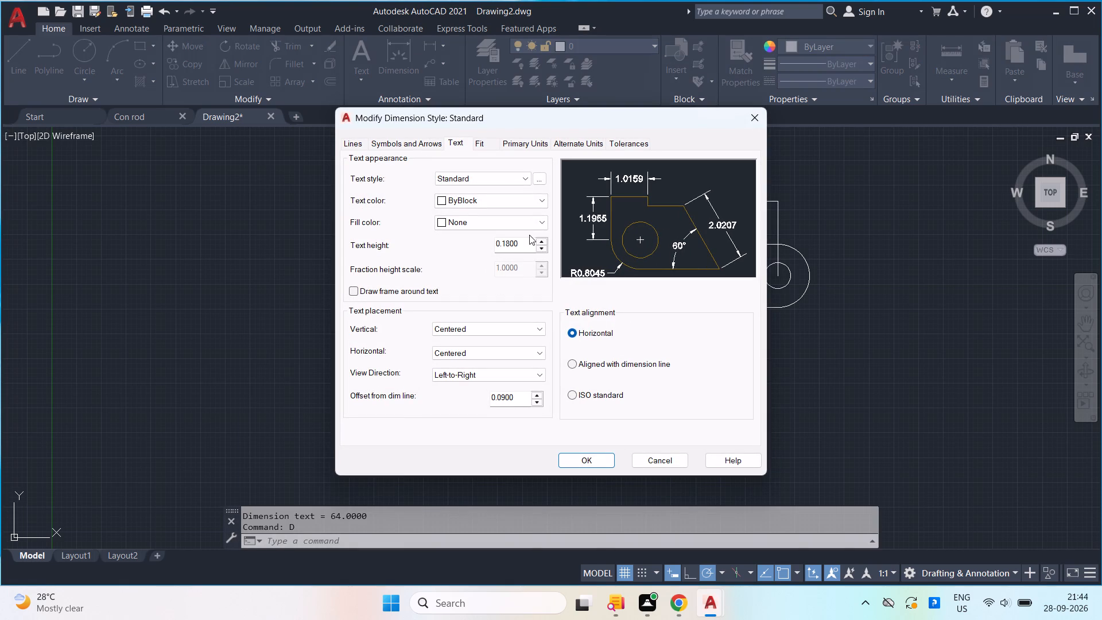
click(521, 244)
key(BackSpace)
key(BackSpace)
key(BackSpace)
key(BackSpace)
key(BackSpace)
key(BackSpace)
key(BackSpace)
key(BackSpace)
key(BackSpace)
key(BackSpace)
key(BackSpace)
key(BackSpace)
key(4)
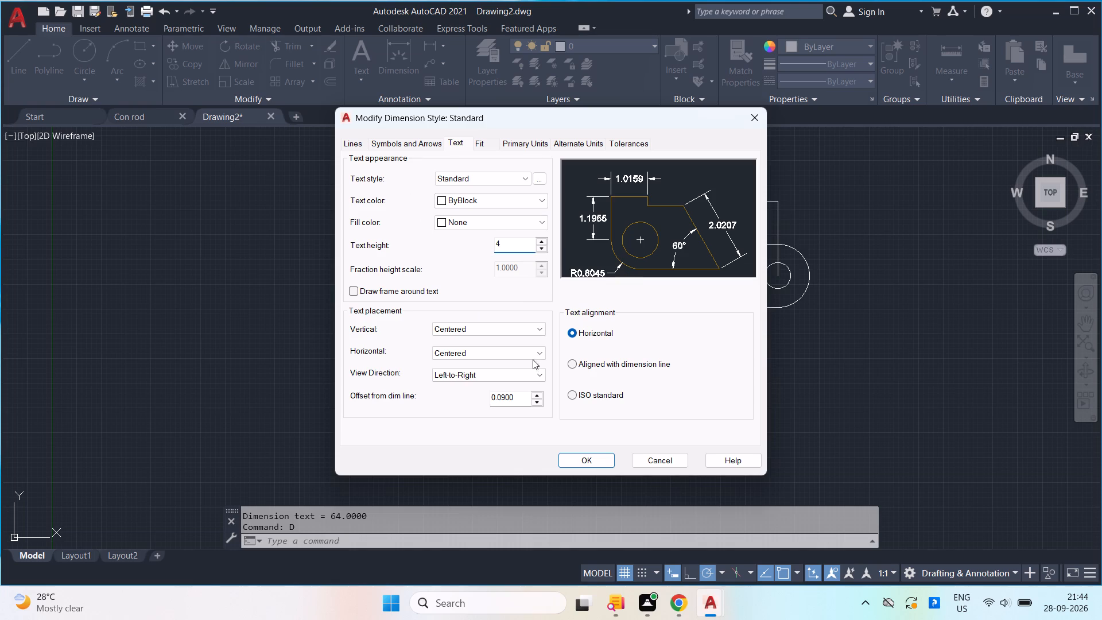
click(600, 453)
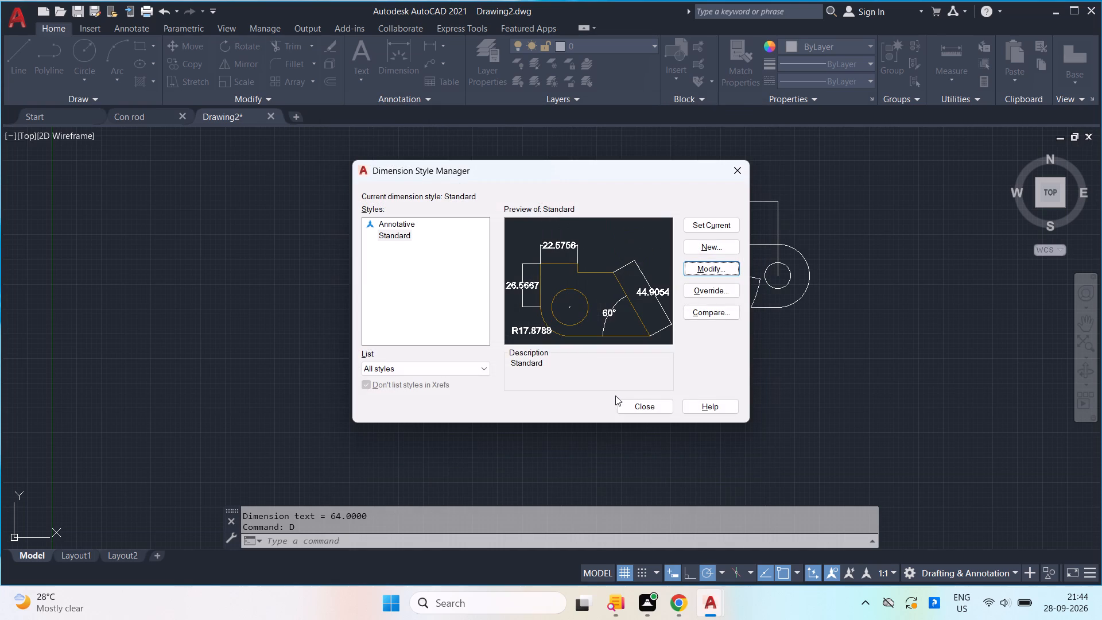
click(617, 400)
Add a radius dimension to the horizontal slot's left end arc, placed below the part's lower edge.
scroll(716, 234, down, 1)
middle_drag(712, 233, 685, 245)
scroll(684, 242, up, 1)
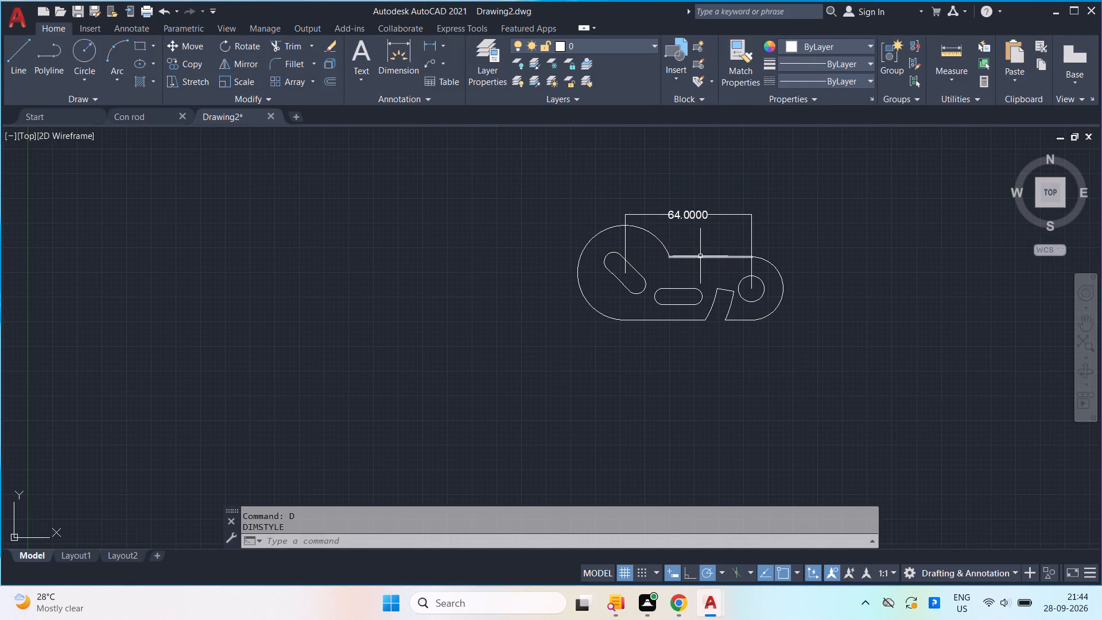
scroll(697, 214, up, 1)
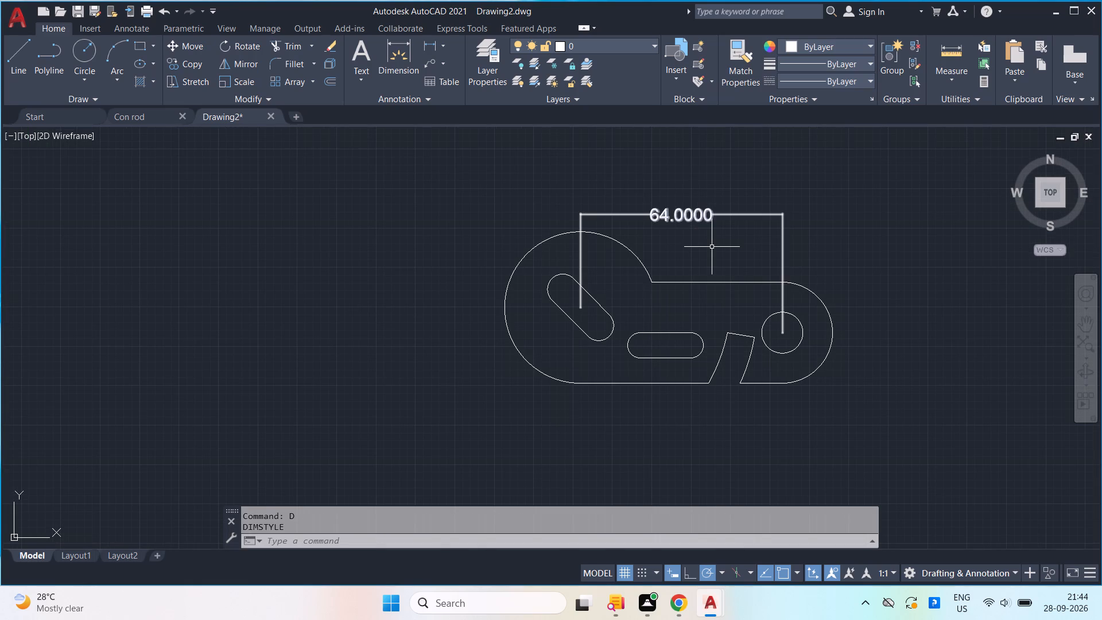
text(dimr)
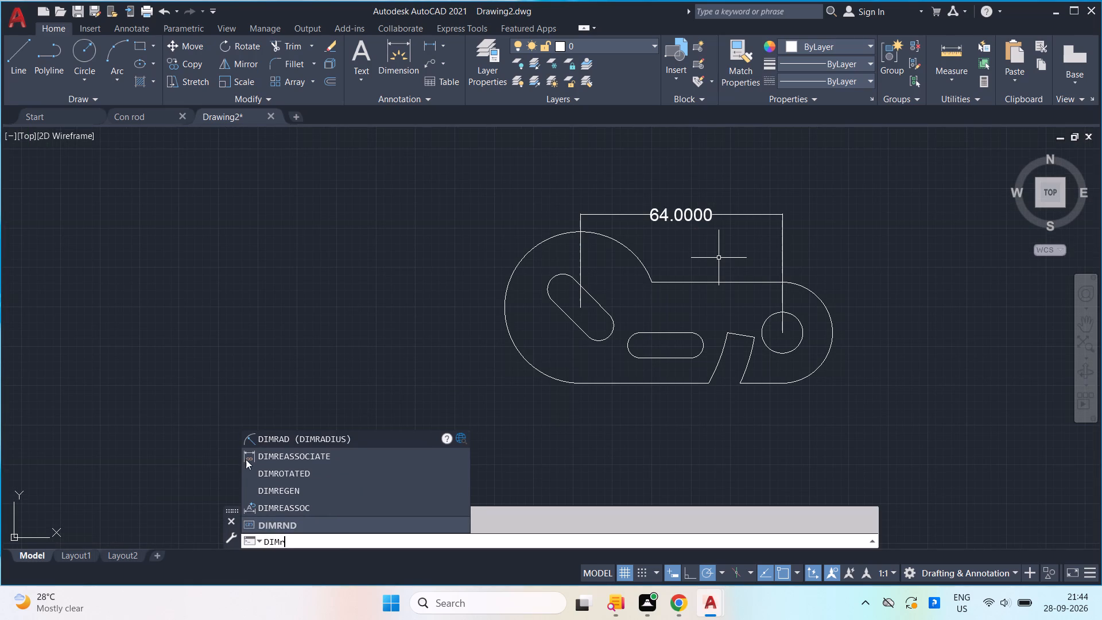
click(275, 445)
scroll(499, 307, up, 1)
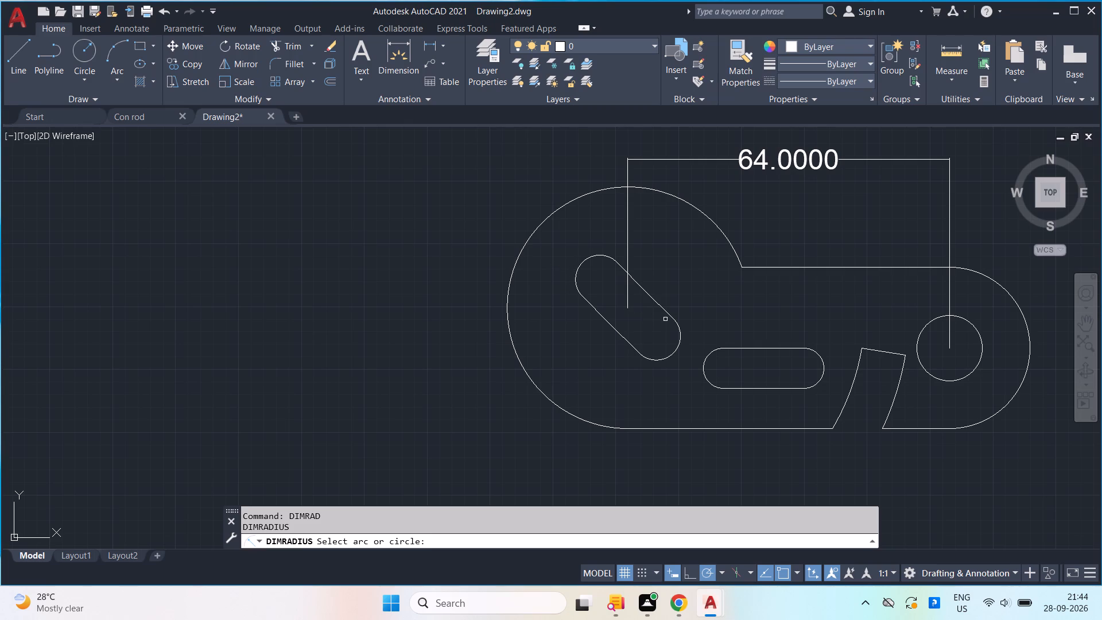
click(707, 382)
click(661, 452)
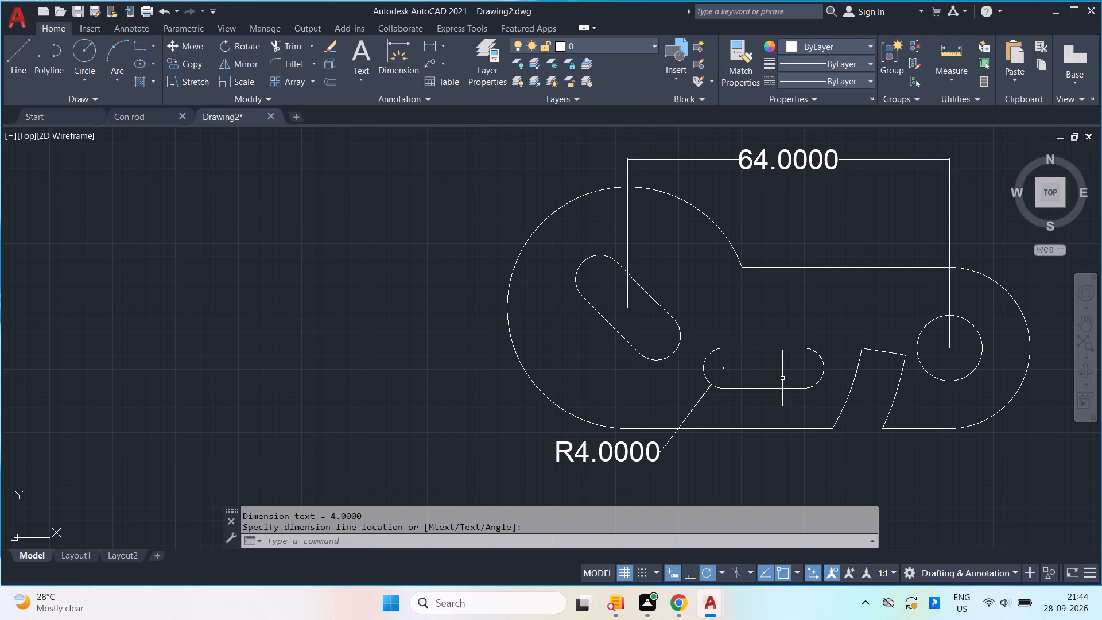
Add a radius dimension to the notch arc nearer the horizontal slot, placed below the part's lower edge.
middle_drag(782, 378, 778, 377)
scroll(777, 377, down, 1)
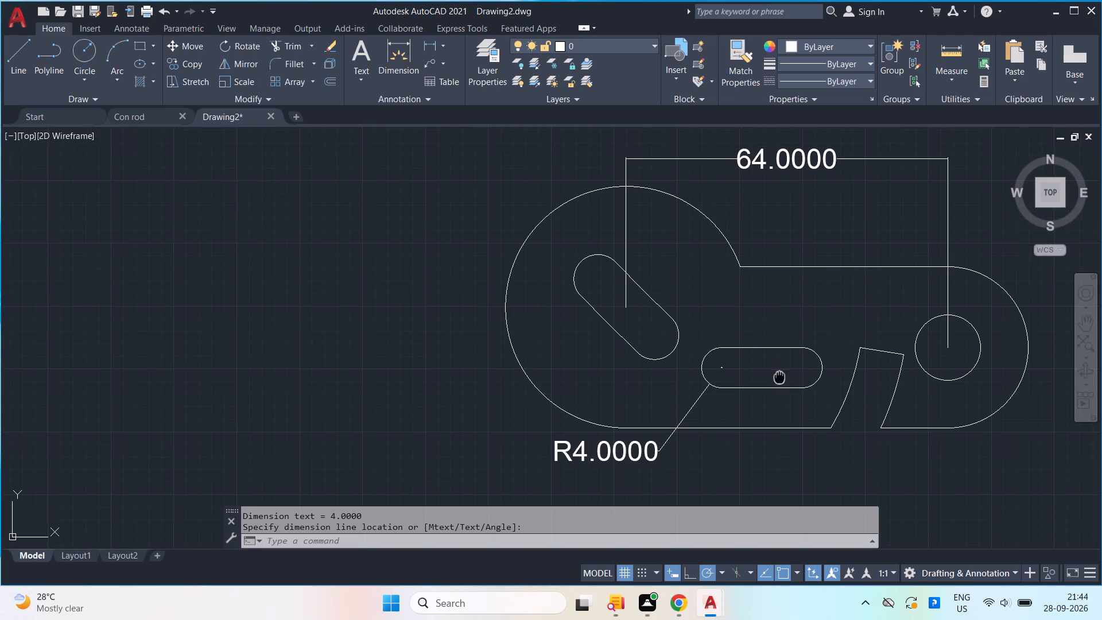
middle_drag(778, 377, 689, 367)
scroll(708, 353, up, 2)
scroll(708, 354, down, 1)
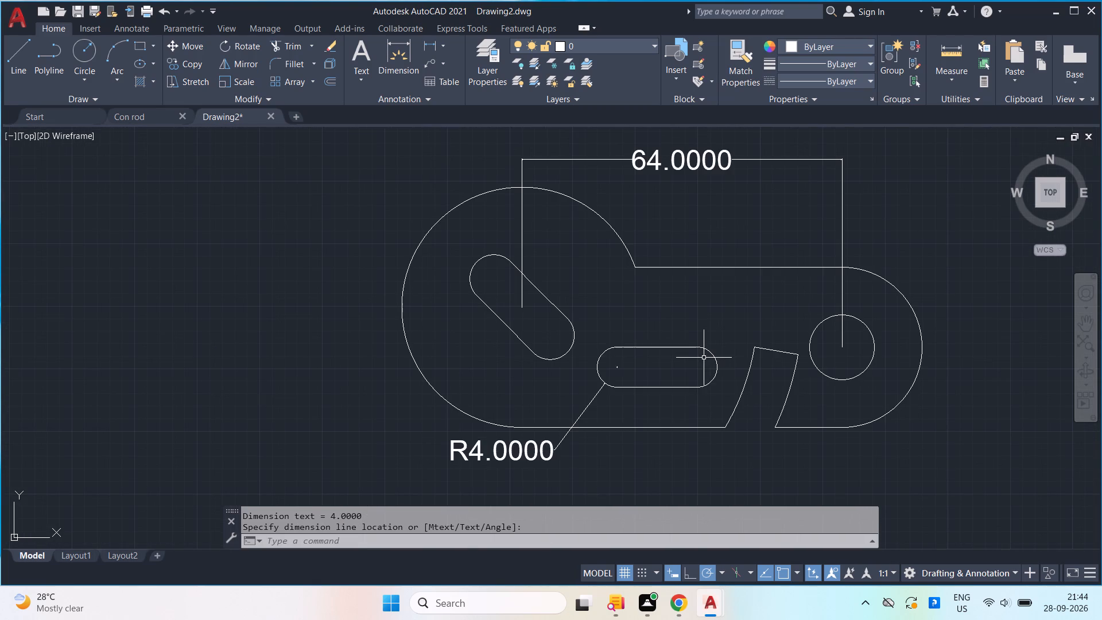
key(space)
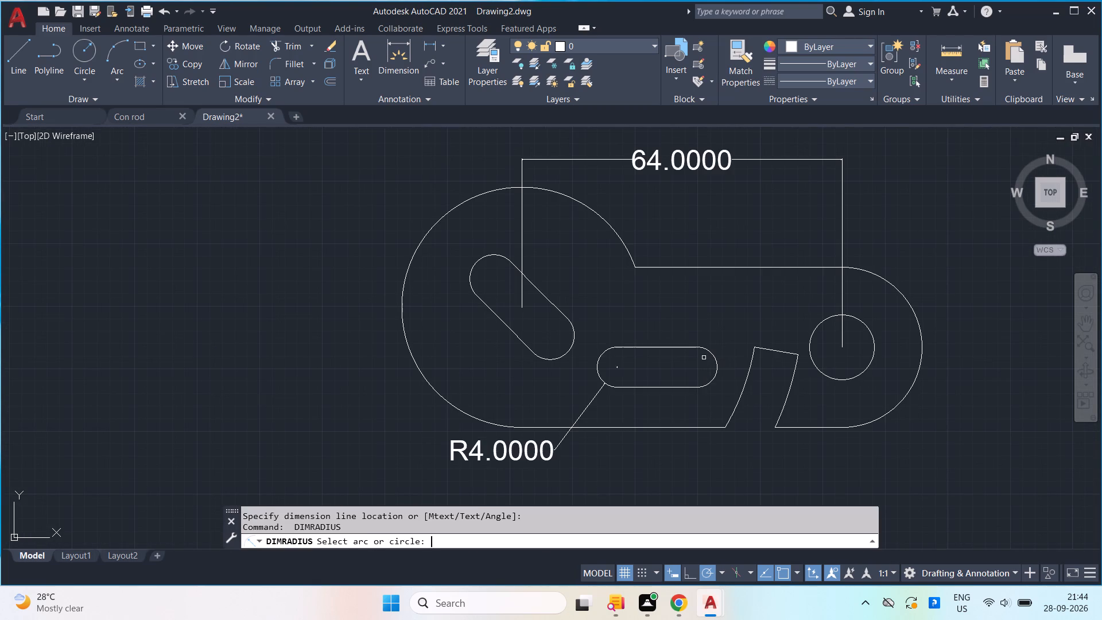
click(735, 406)
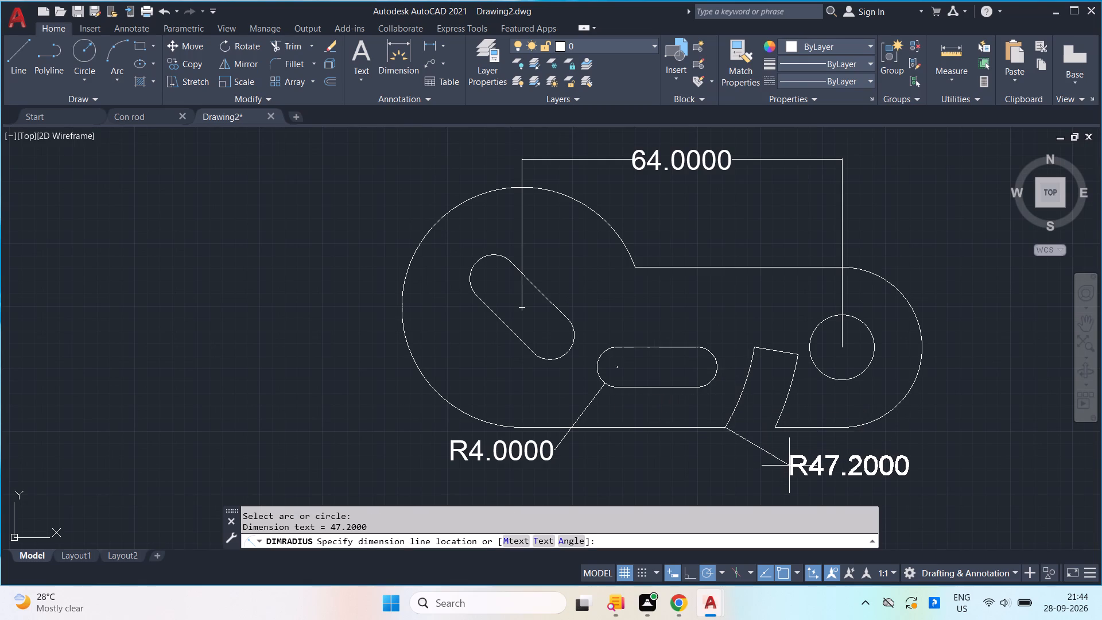
click(789, 466)
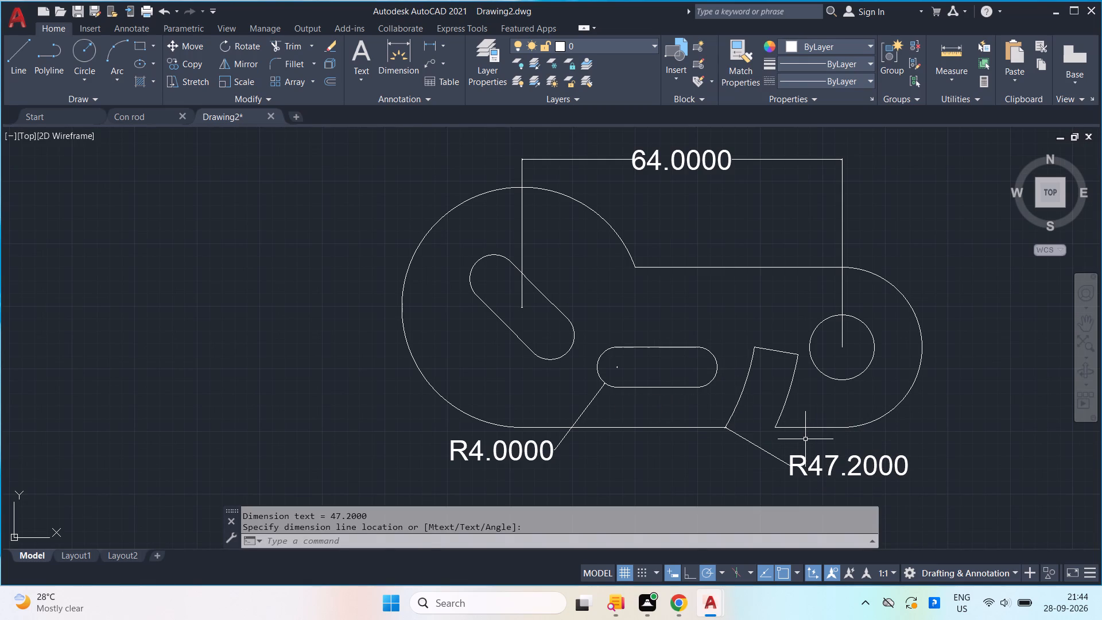
Add a radius dimension to the notch arc nearer the hole, placed outside the part below its lower edge.
key(space)
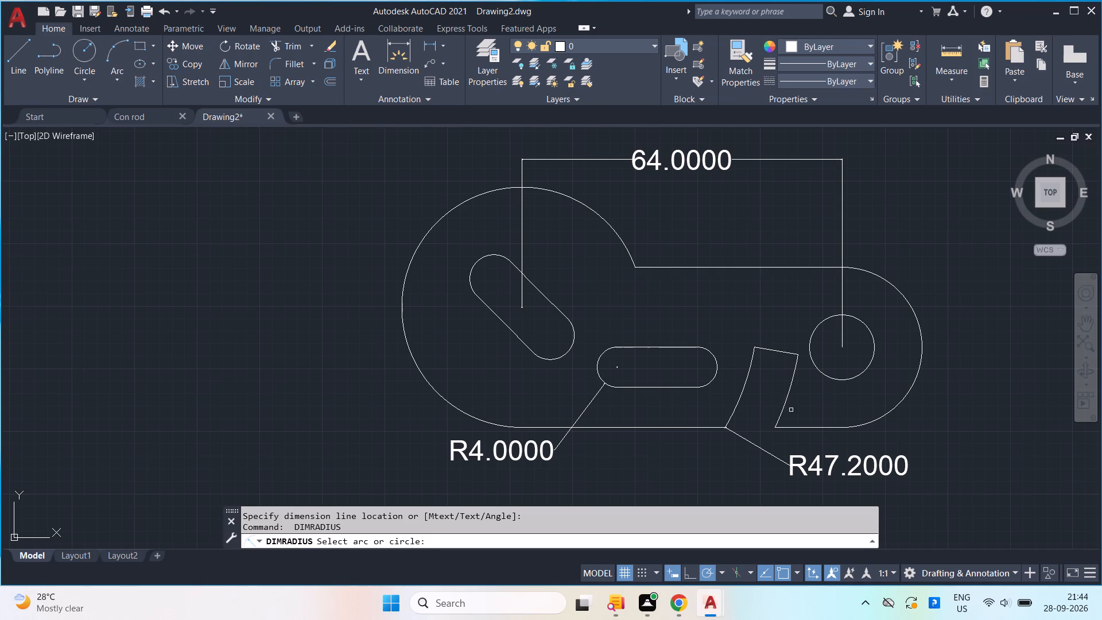
click(786, 405)
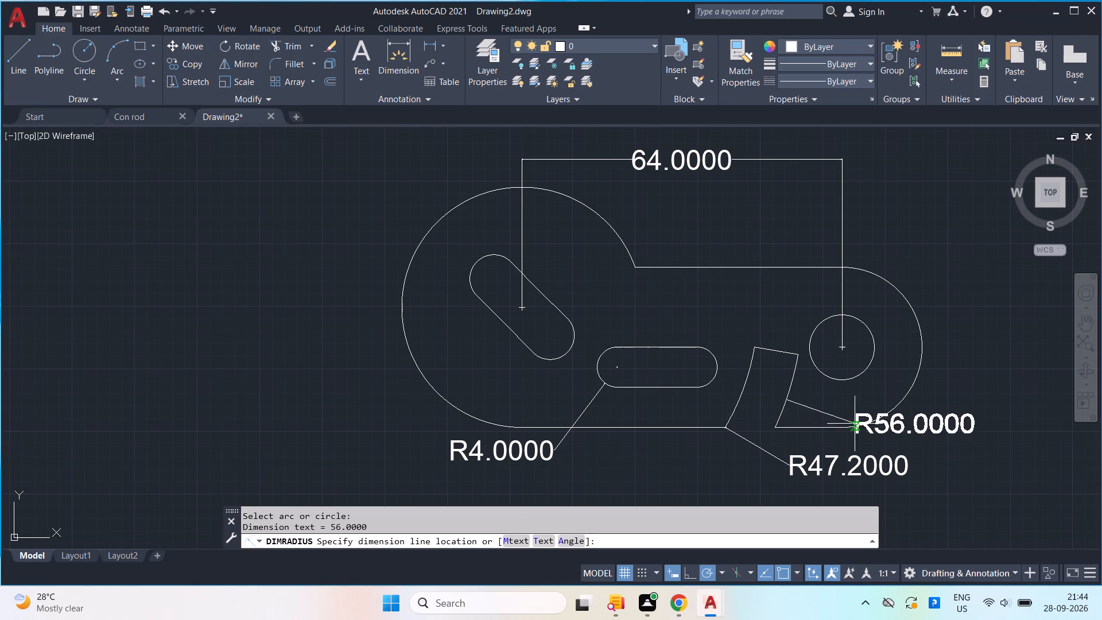
click(929, 443)
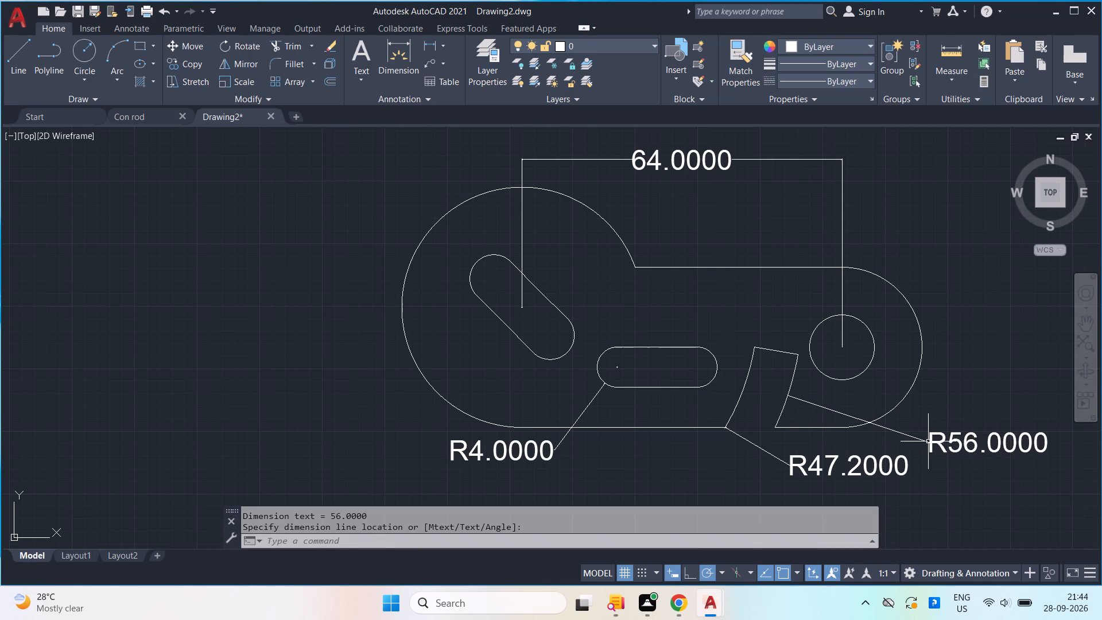
Add a radius dimension to the outer arc of the holed end, placed outside the part beside that arc.
scroll(878, 445, down, 1)
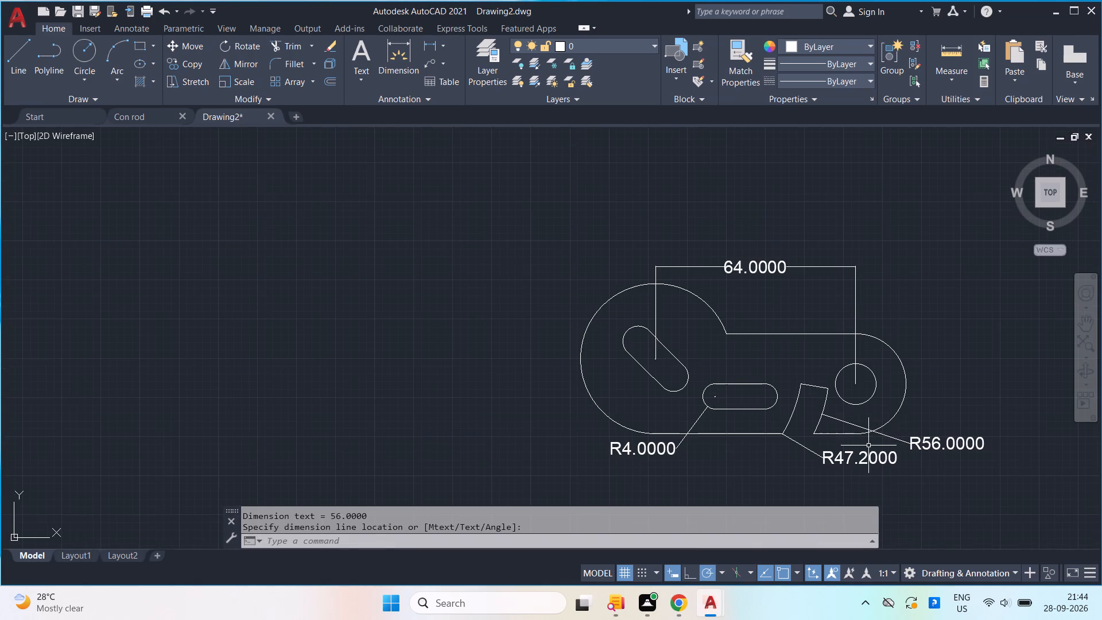
key(space)
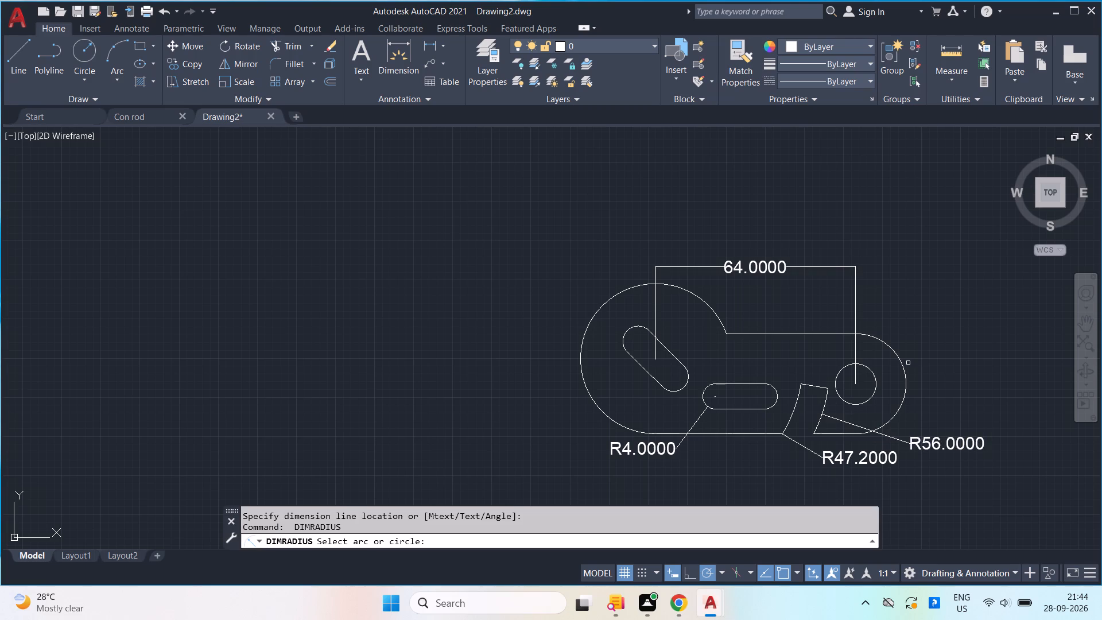
click(903, 402)
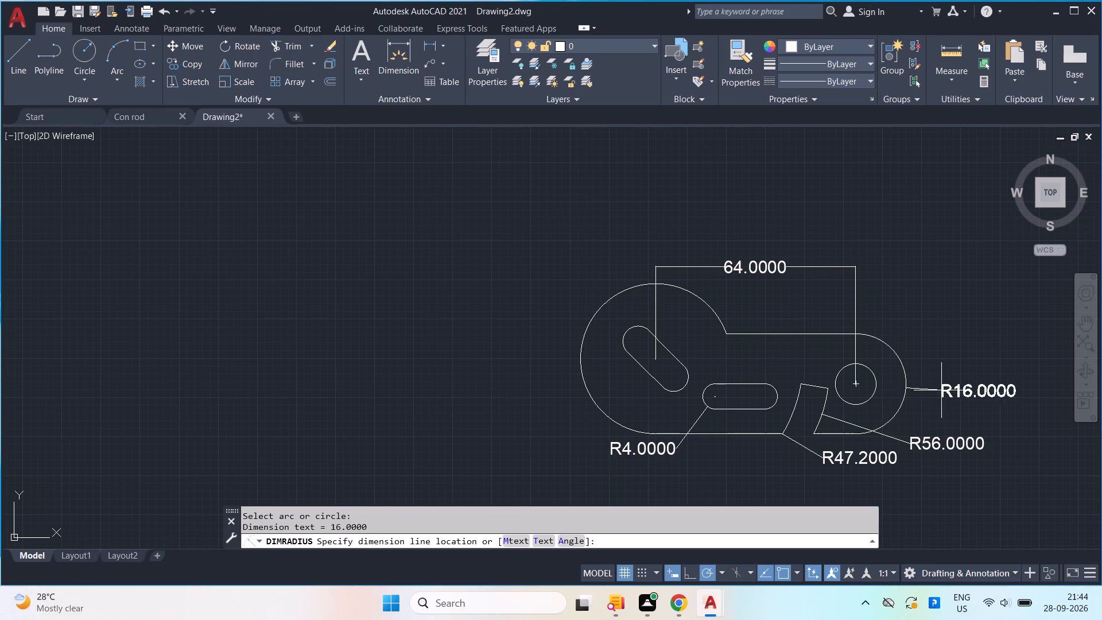
click(972, 396)
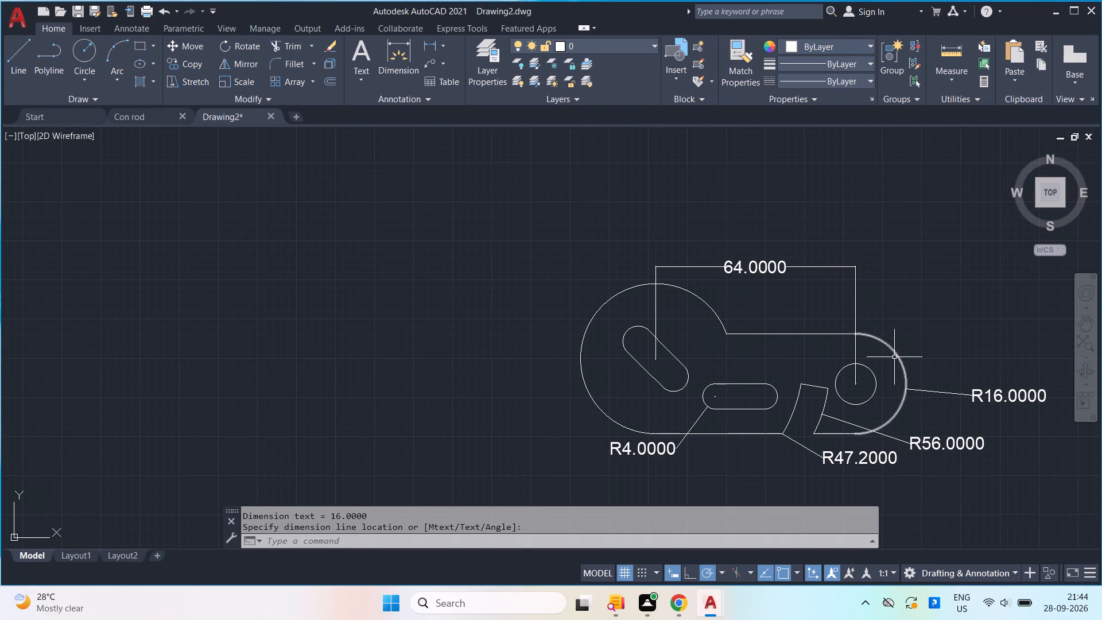
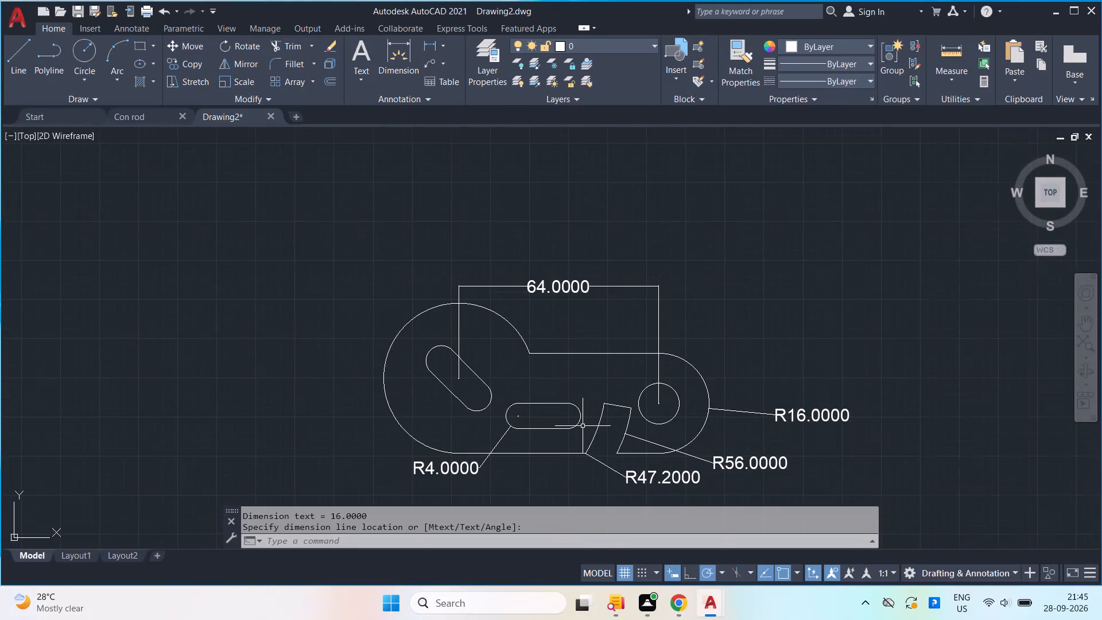
Delete the R47.2 radius dimension on the notch arc nearer the horizontal slot.
scroll(583, 425, up, 1)
middle_drag(596, 440, 588, 432)
scroll(588, 432, up, 1)
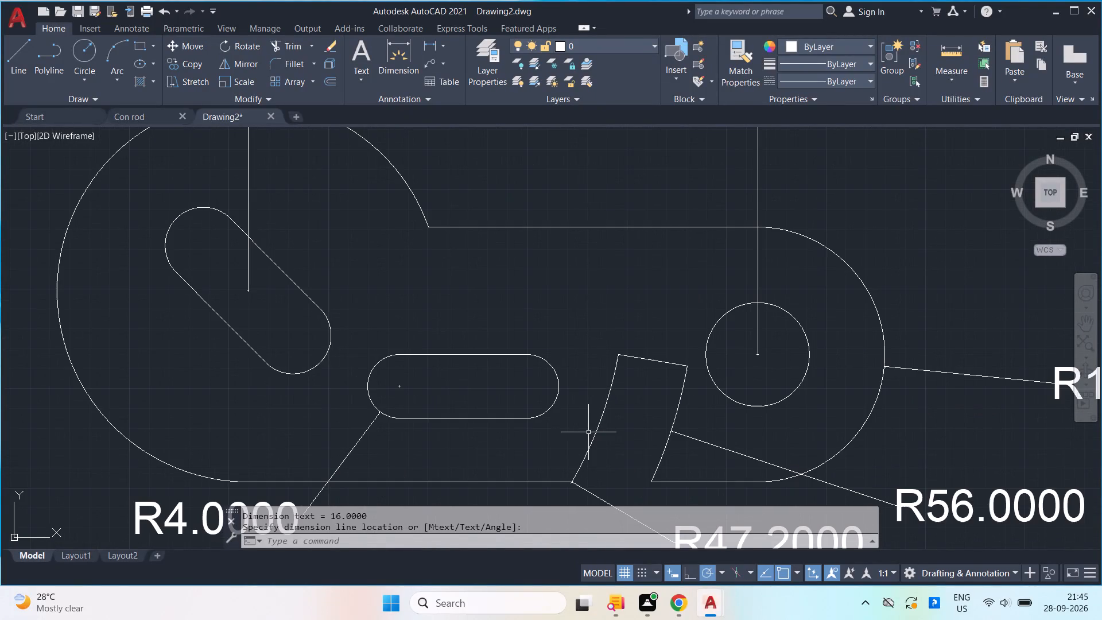
scroll(588, 432, down, 1)
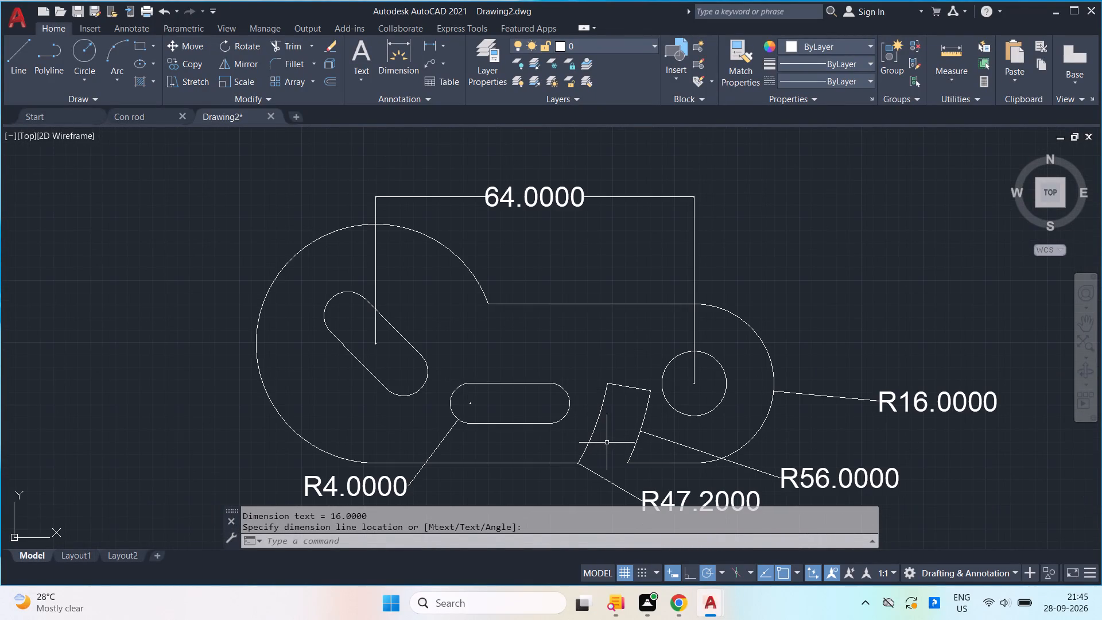
scroll(636, 470, down, 2)
middle_drag(636, 470, 622, 393)
scroll(642, 402, up, 2)
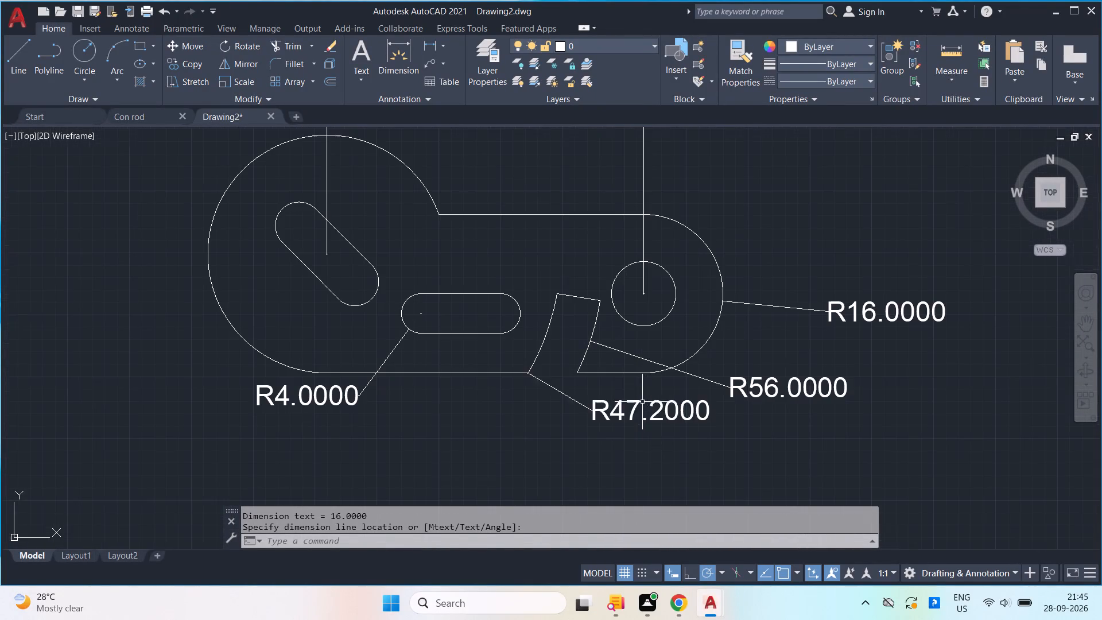
click(684, 449)
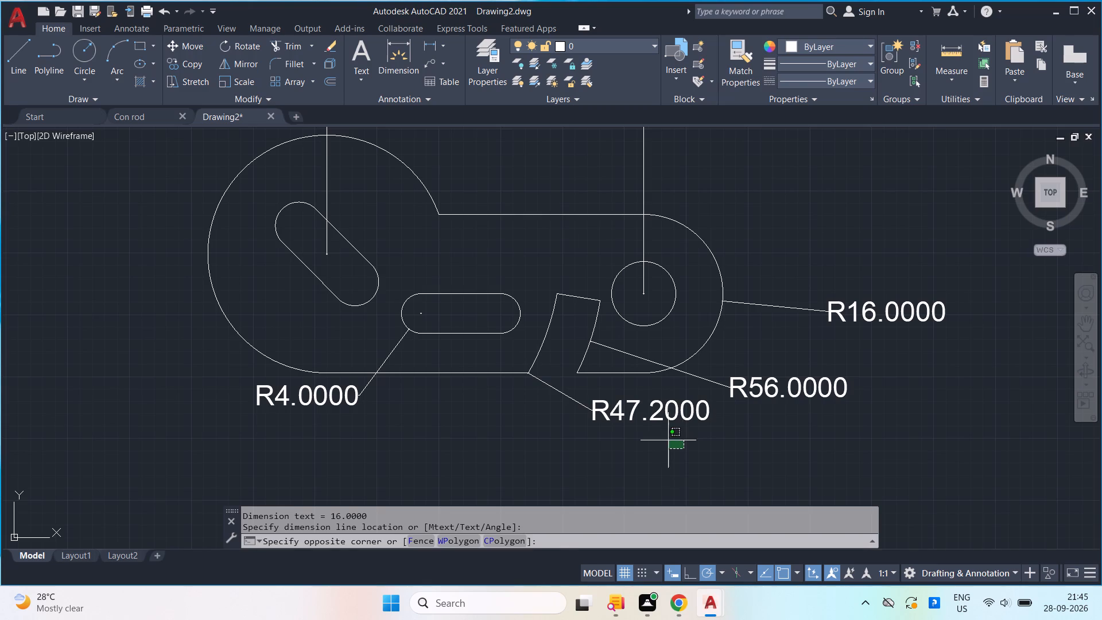
click(631, 409)
key(Delete)
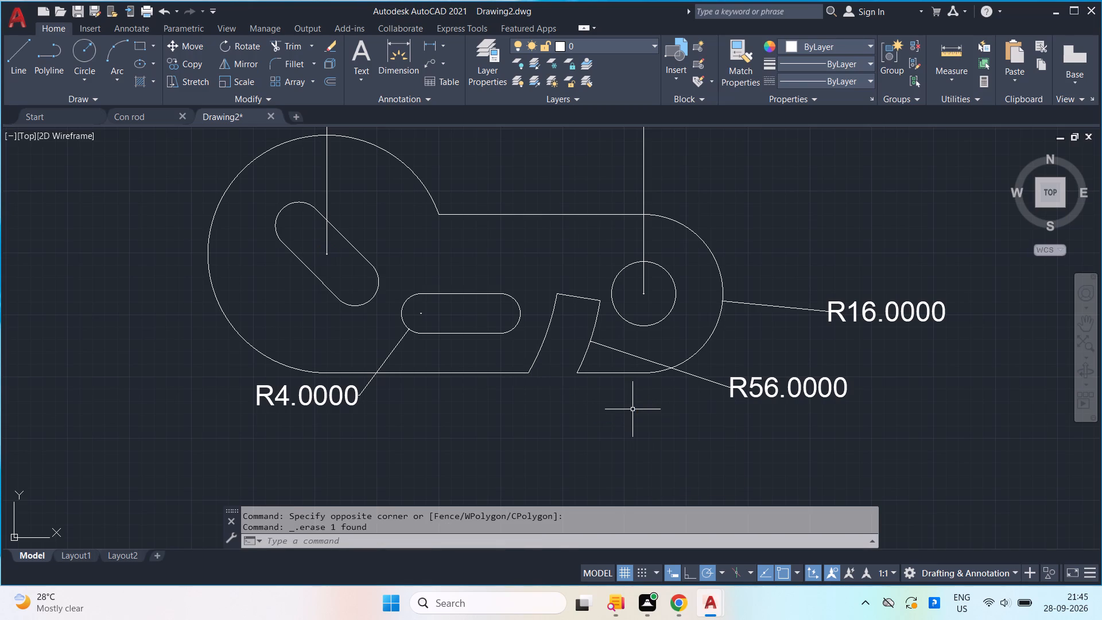
Add a radius dimension to the notch arc nearer the horizontal slot, placed outside below the part's lower edge.
text(dim)
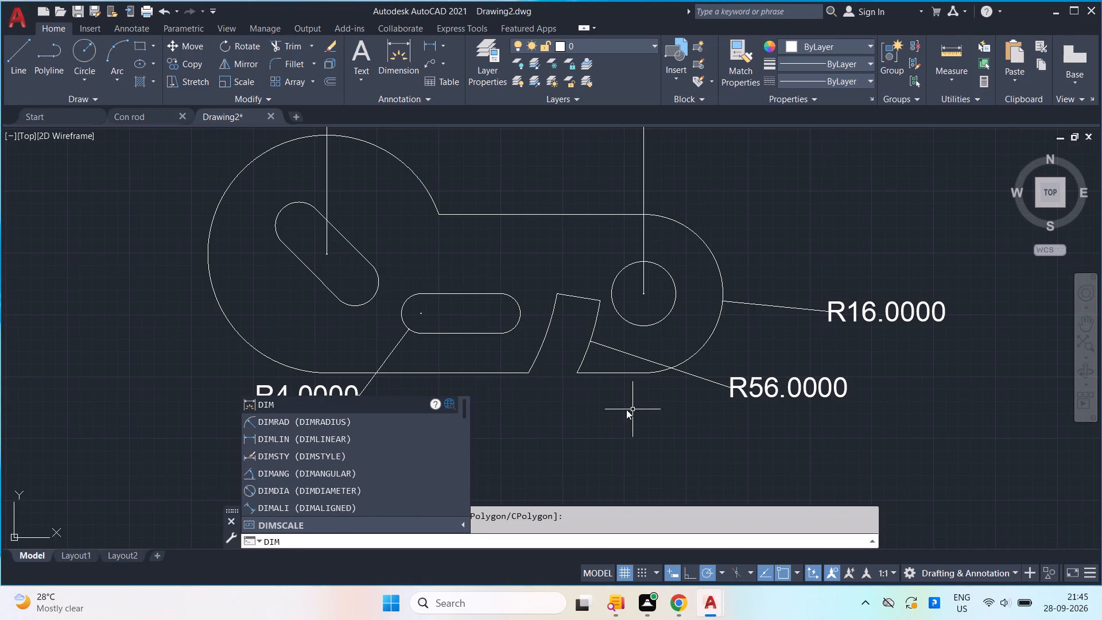
click(350, 421)
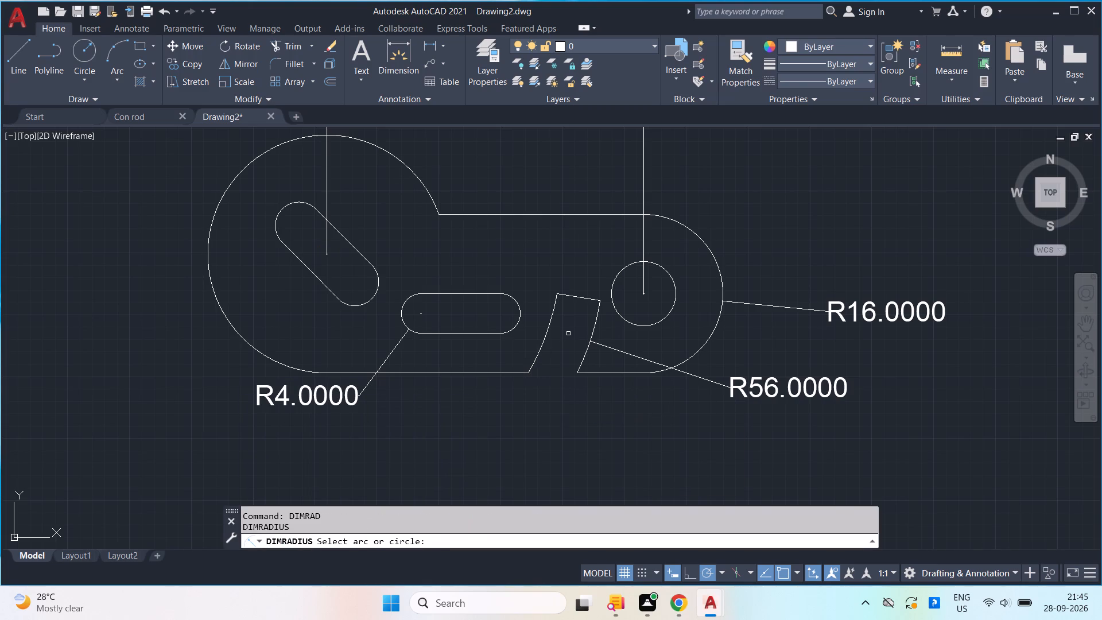
click(534, 361)
click(624, 411)
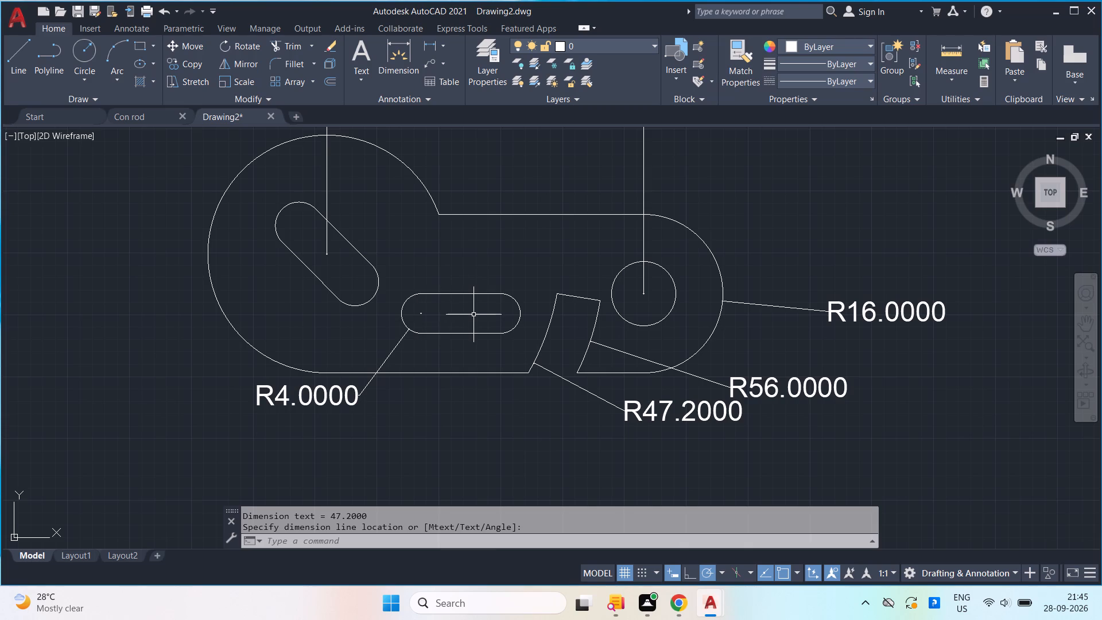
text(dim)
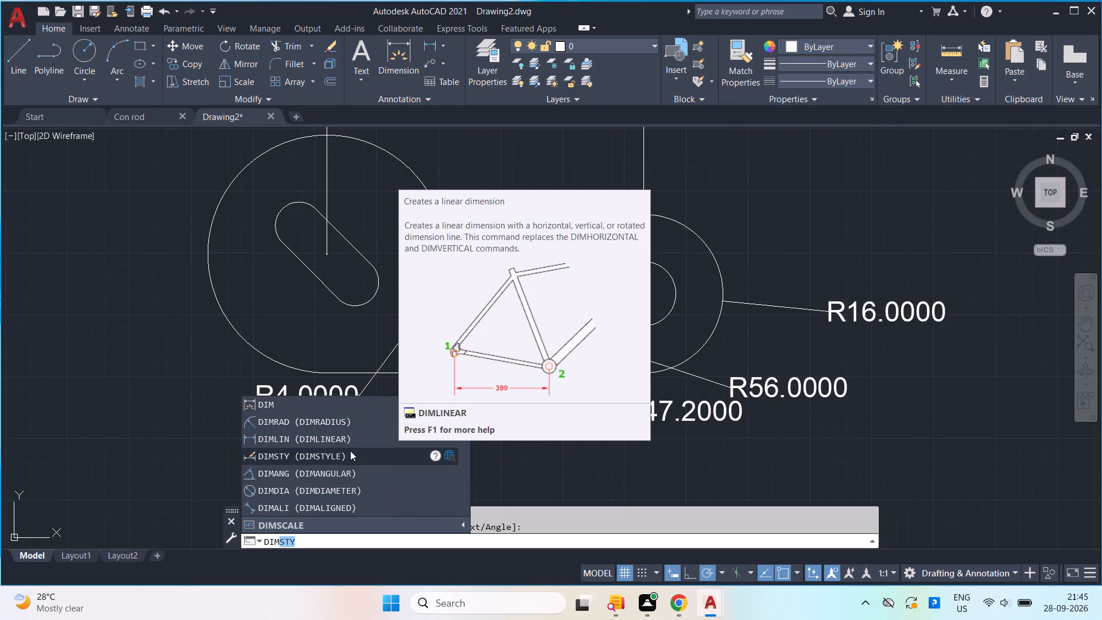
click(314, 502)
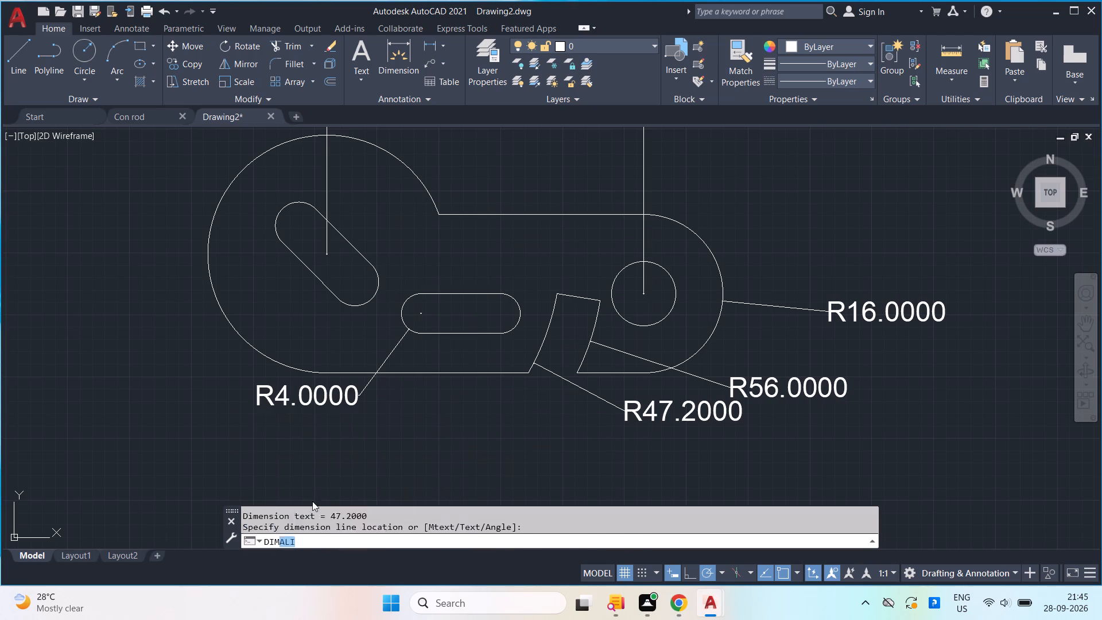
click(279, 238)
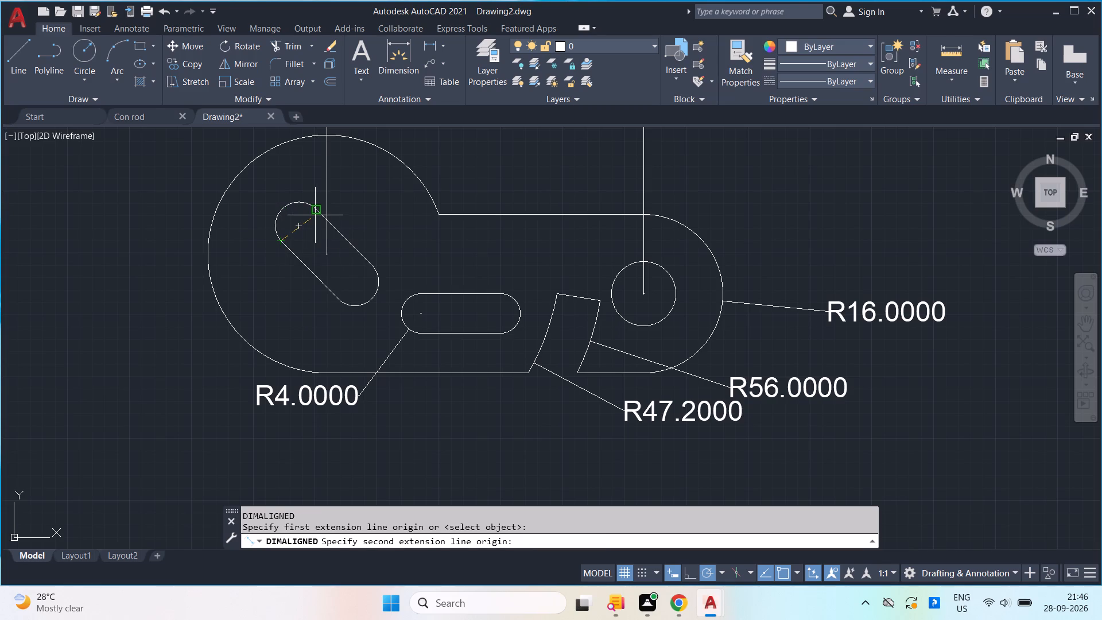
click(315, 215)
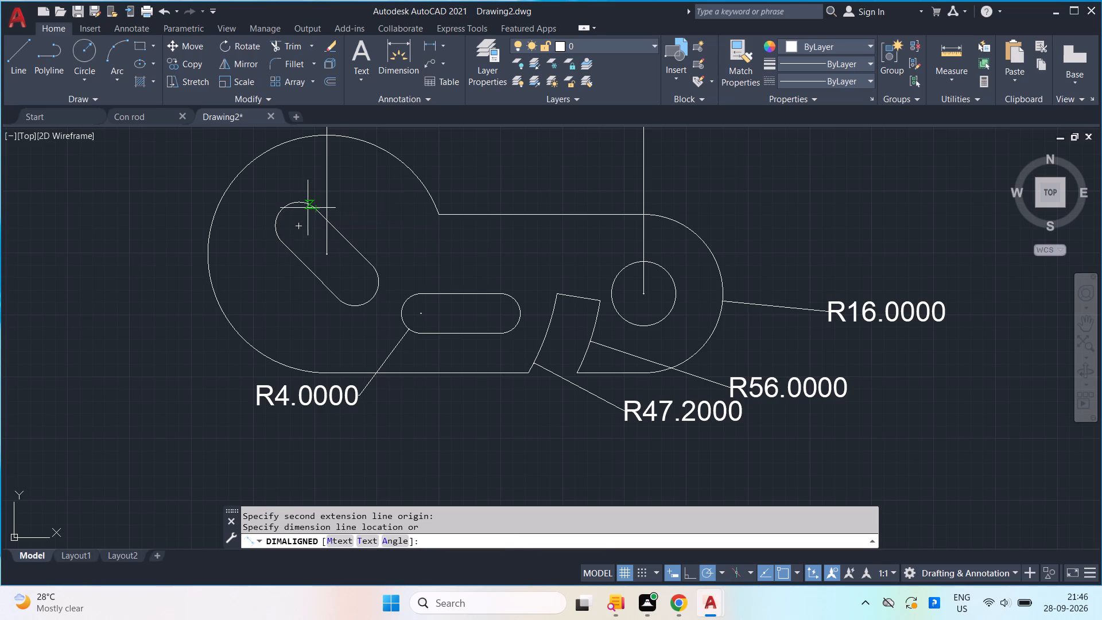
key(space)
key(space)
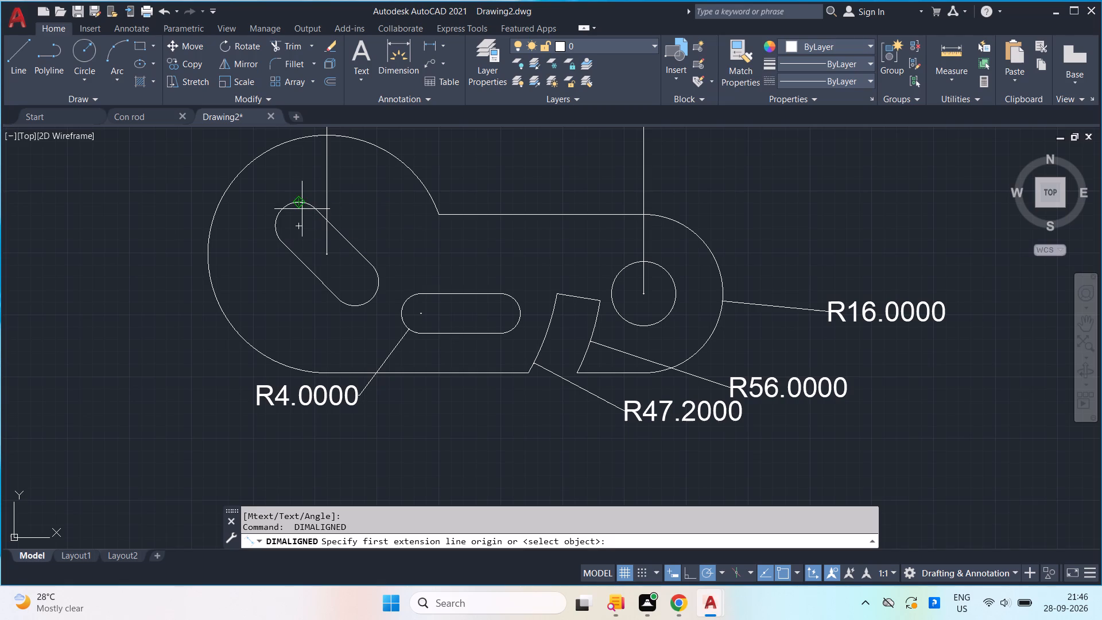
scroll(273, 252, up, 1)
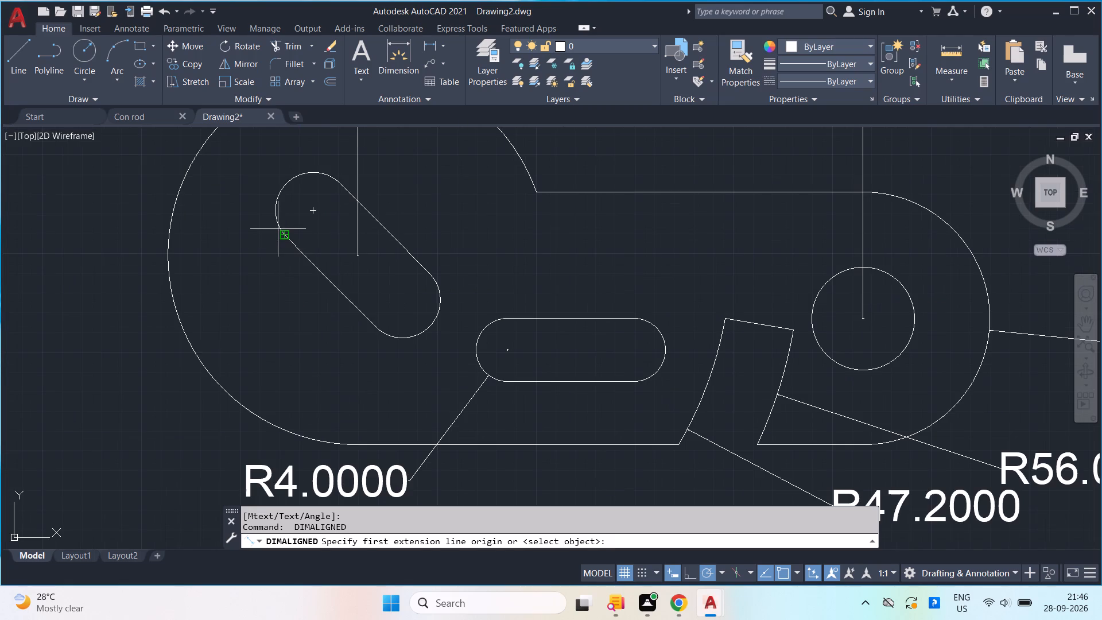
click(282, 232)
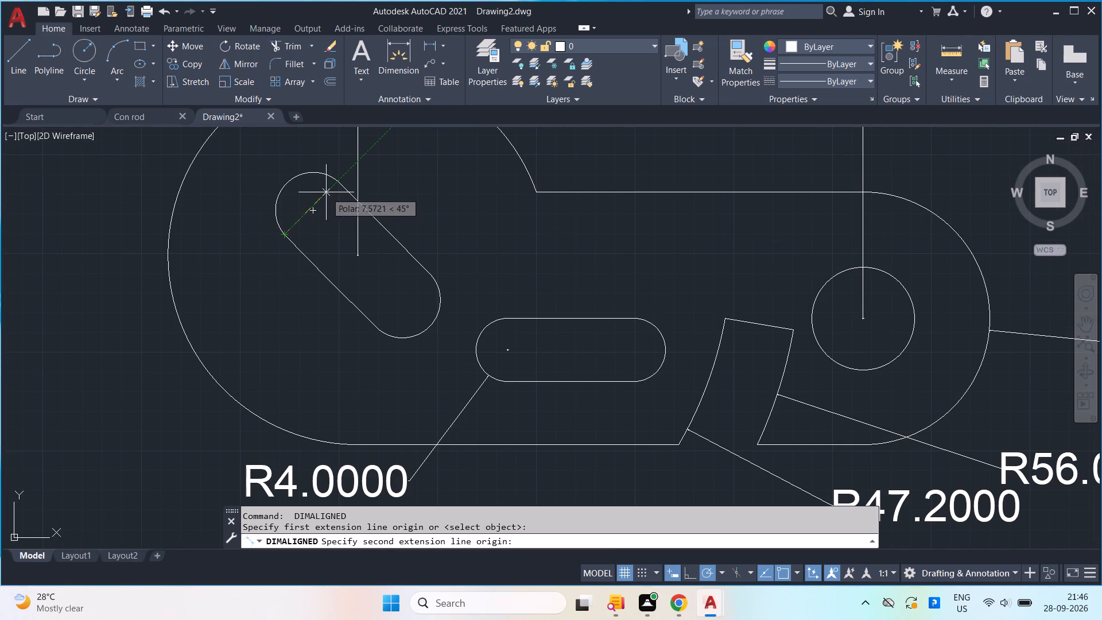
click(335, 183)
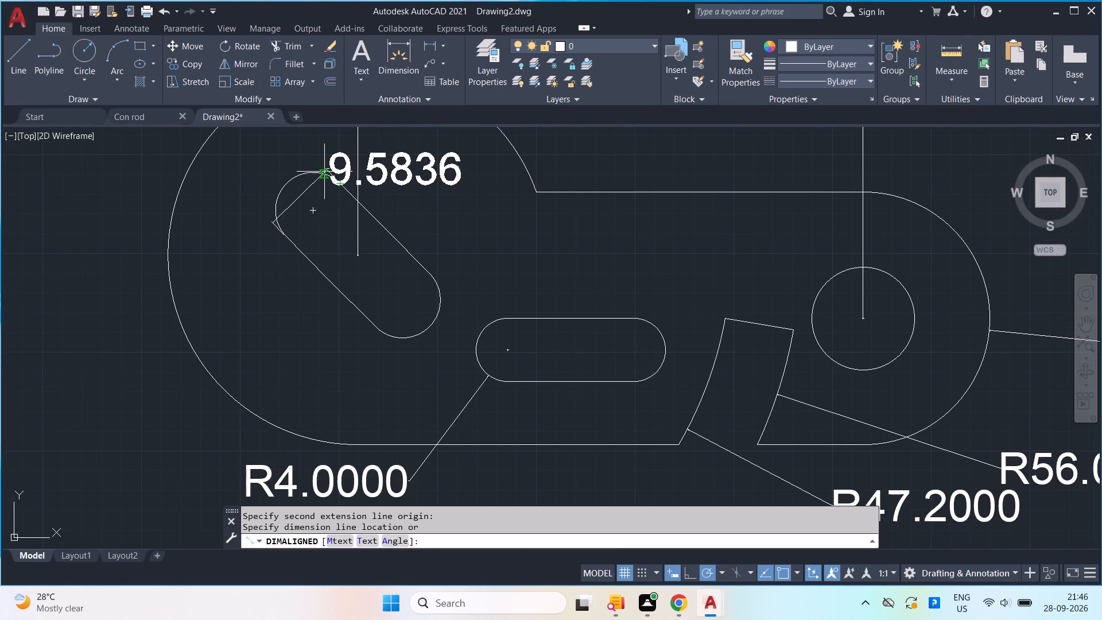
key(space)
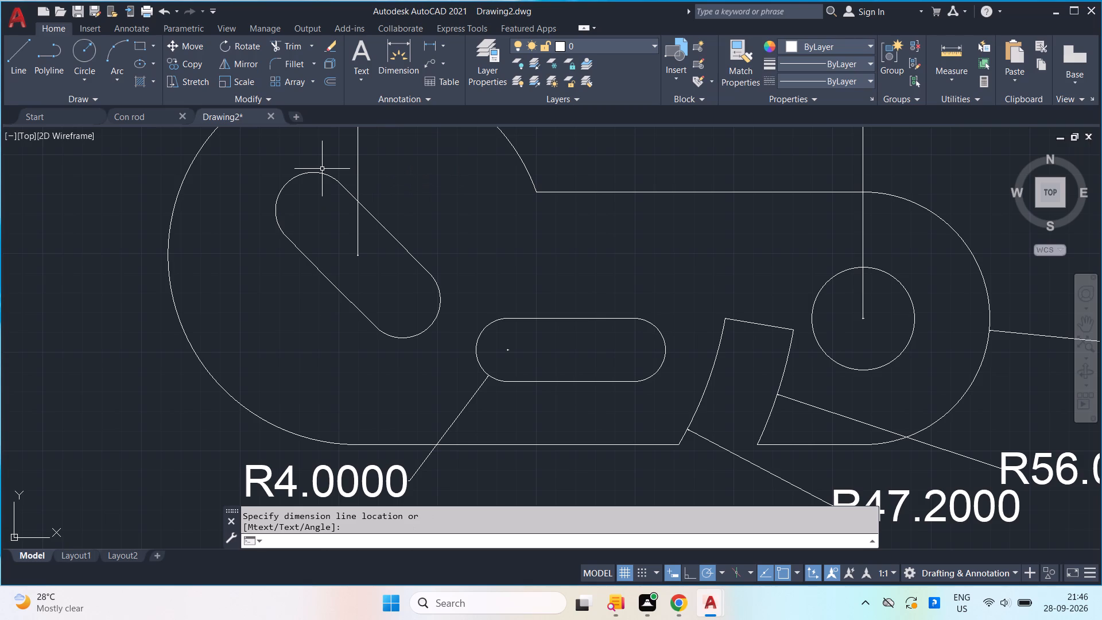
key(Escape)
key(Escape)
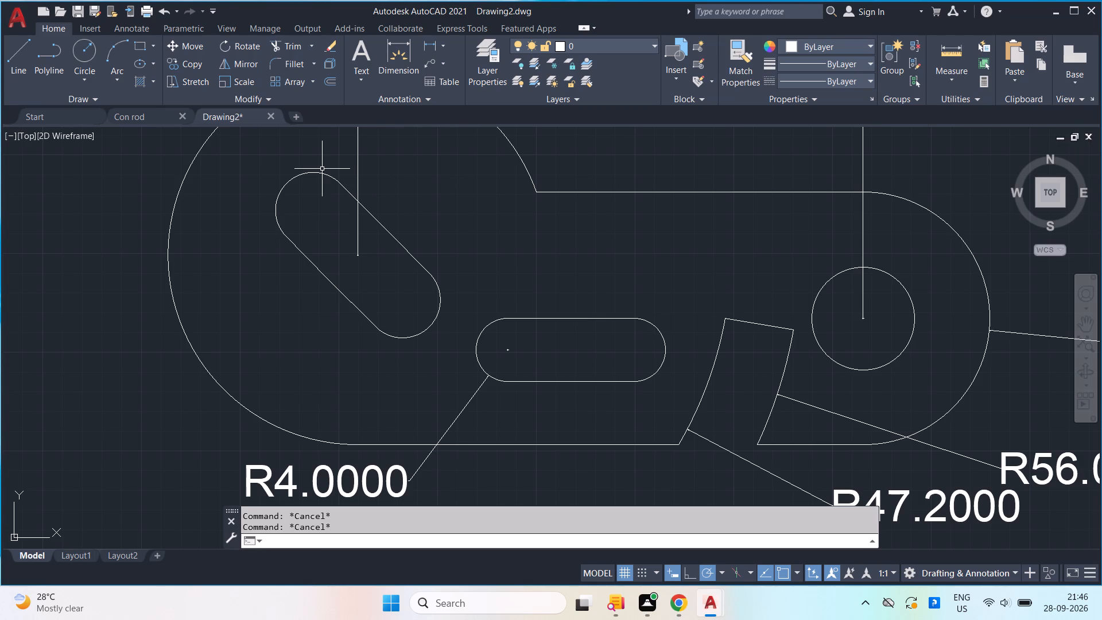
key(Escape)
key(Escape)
Add a vertical linear dimension between the horizontal slot's two straight edges, placed inside the slot near its middle.
text(diml)
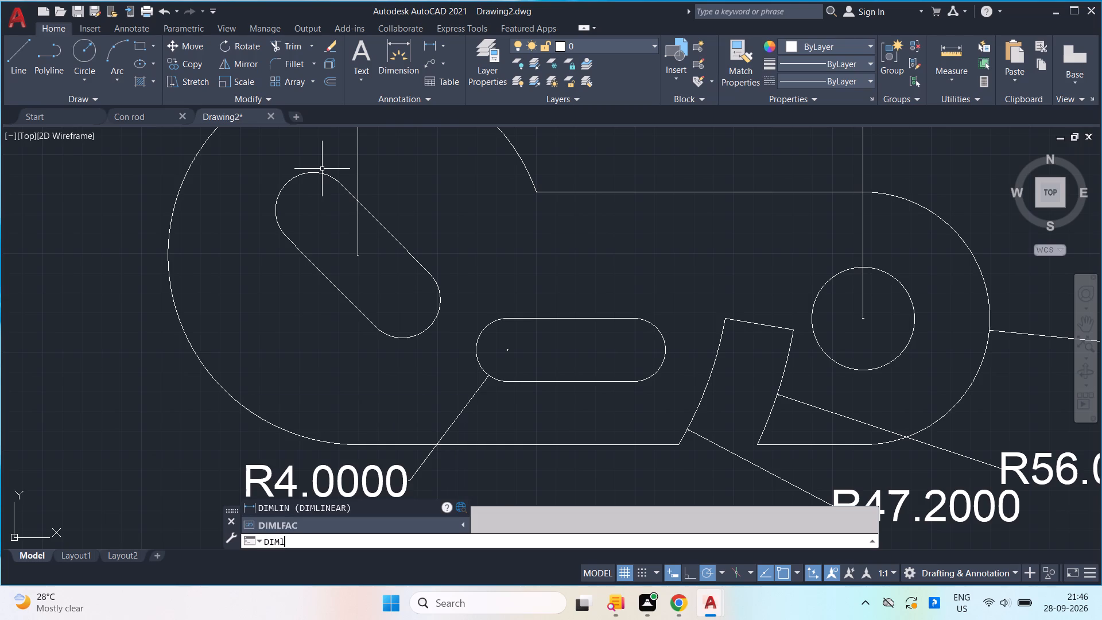
click(310, 506)
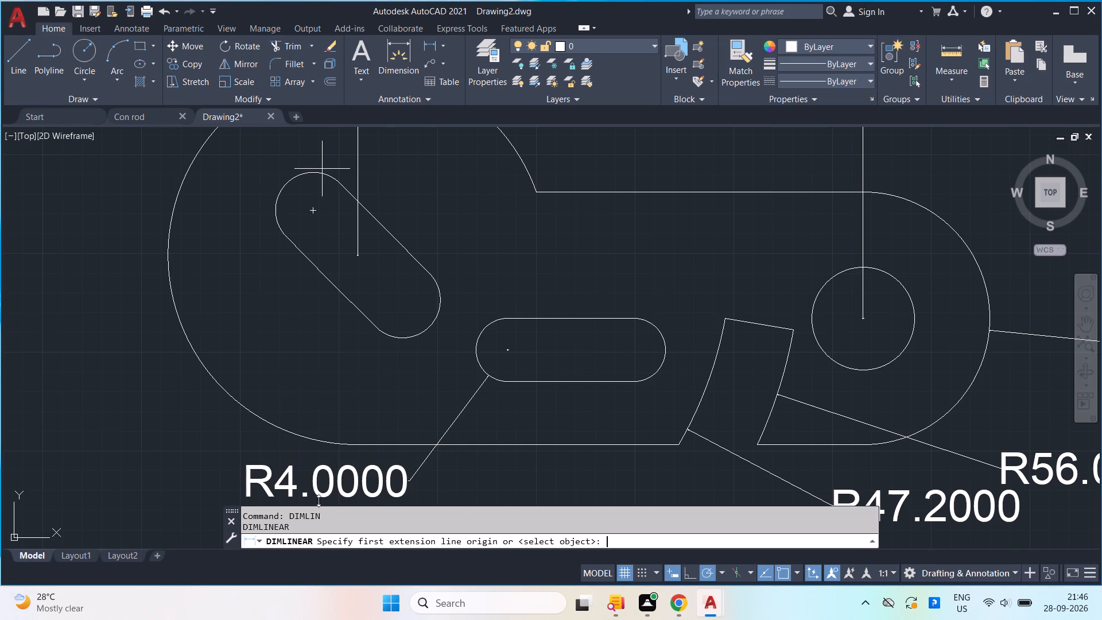
click(568, 321)
click(571, 379)
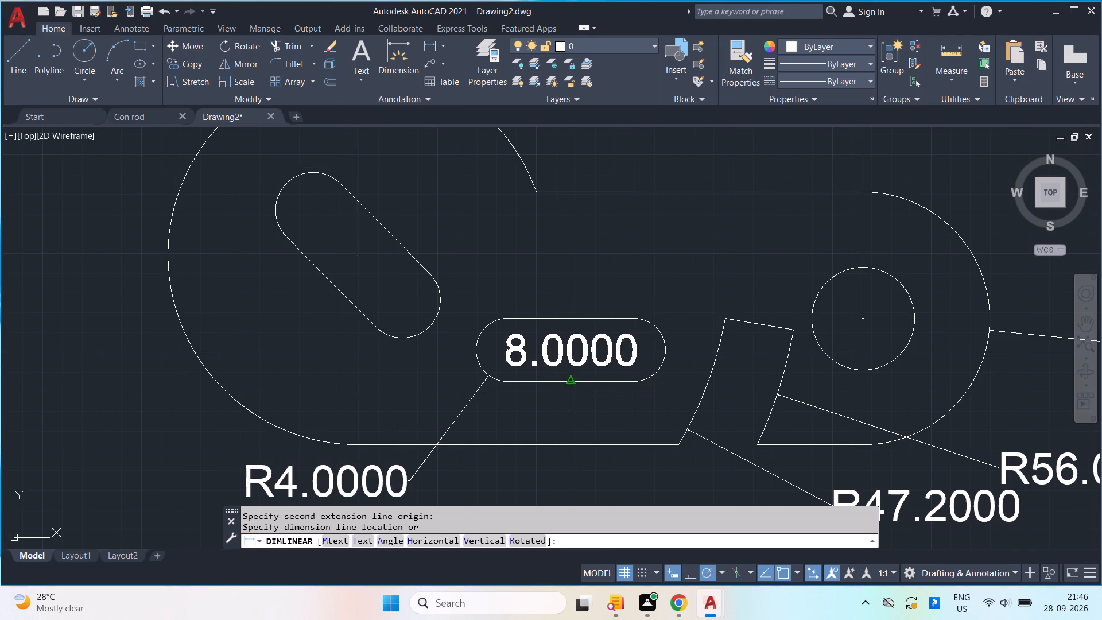
click(577, 373)
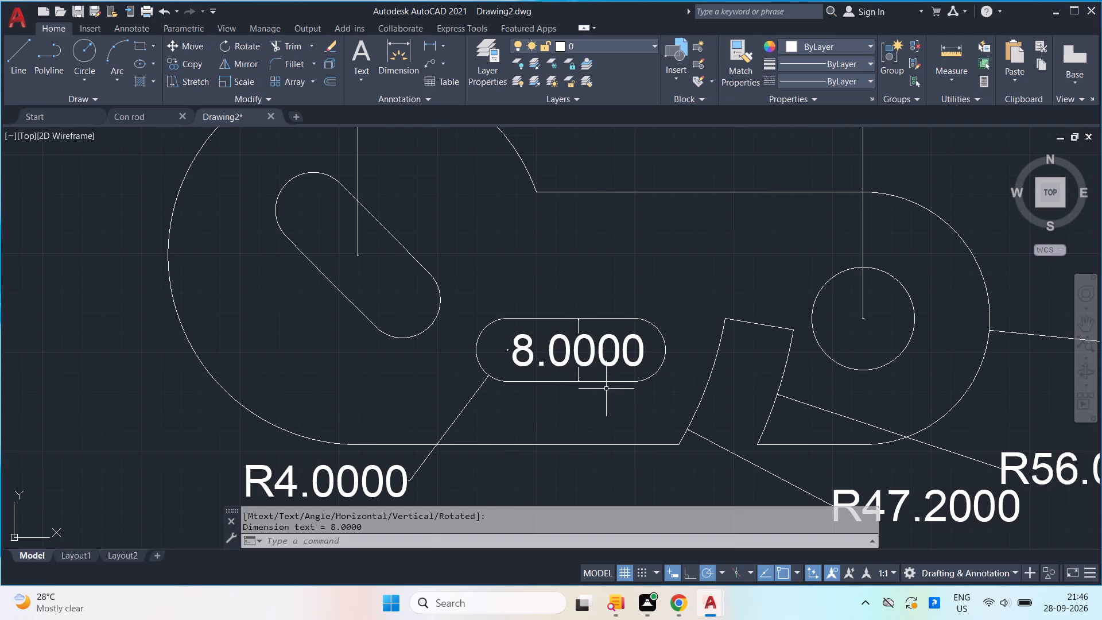
Add a vertical linear dimension from the horizontal slot's lower edge to the part's lower edge, in line below the slot height dimension.
key(space)
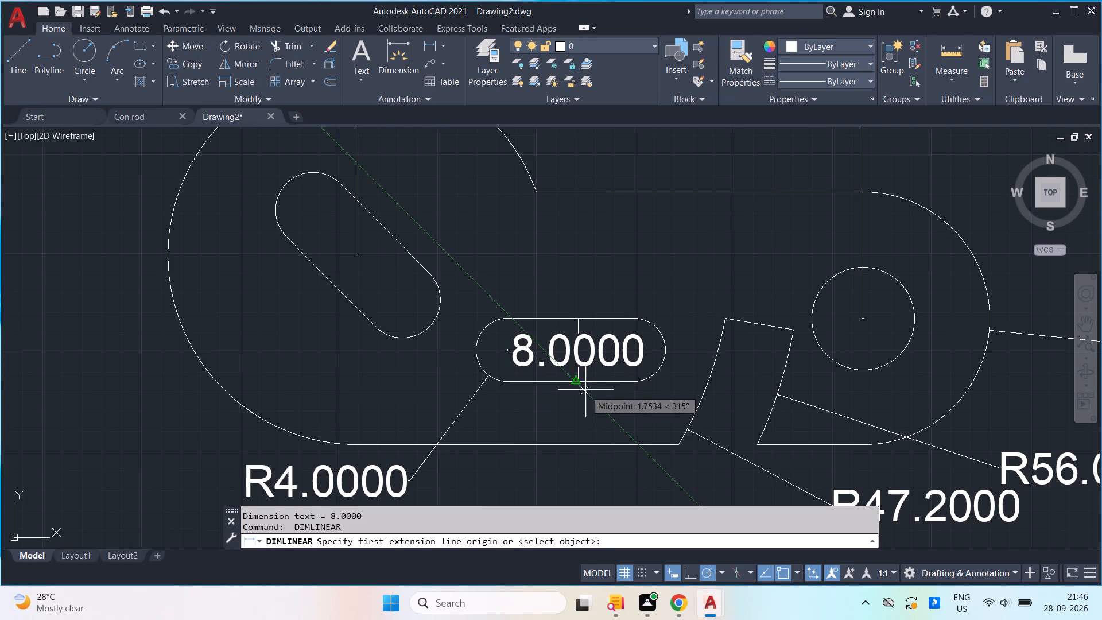
scroll(572, 378, up, 3)
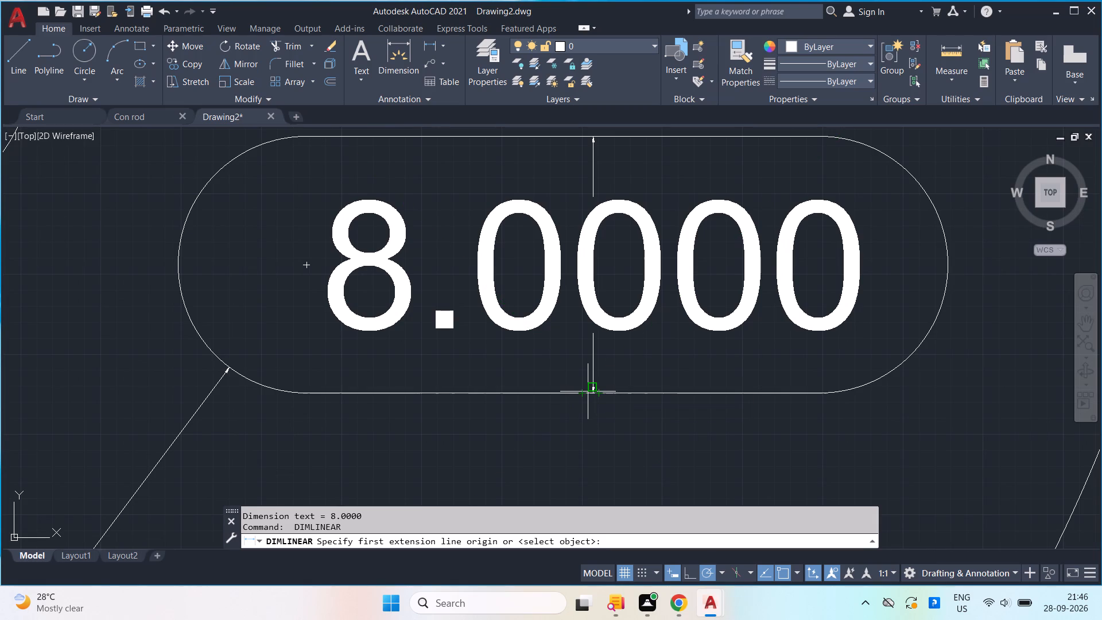
scroll(592, 392, up, 2)
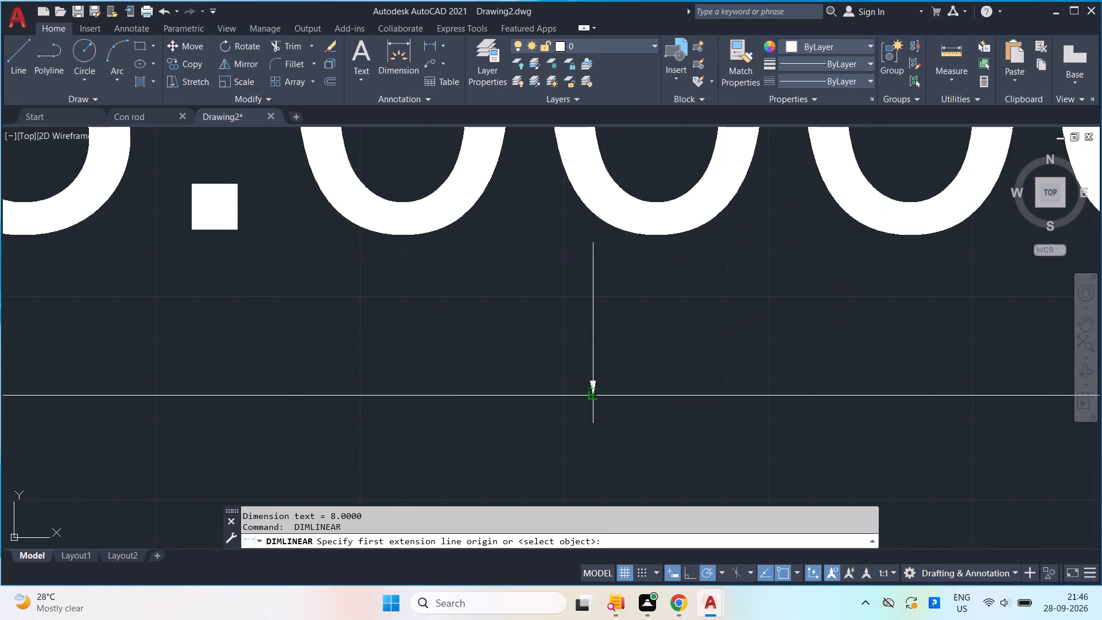
click(592, 397)
scroll(597, 423, down, 2)
middle_drag(597, 423, 584, 361)
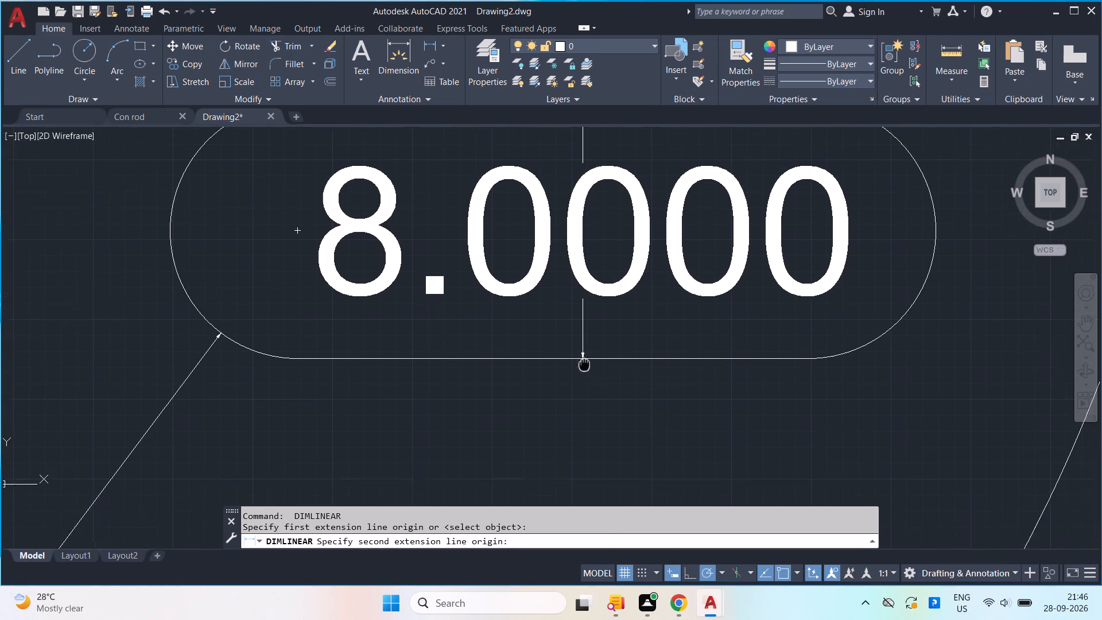
middle_drag(584, 361, 584, 354)
scroll(581, 352, down, 2)
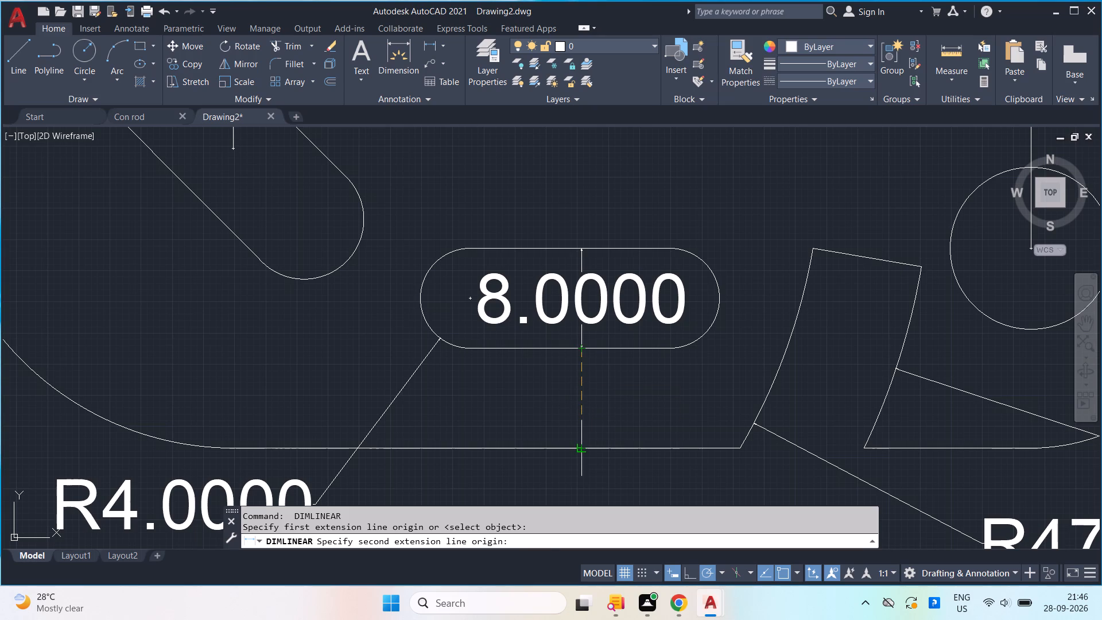
click(580, 445)
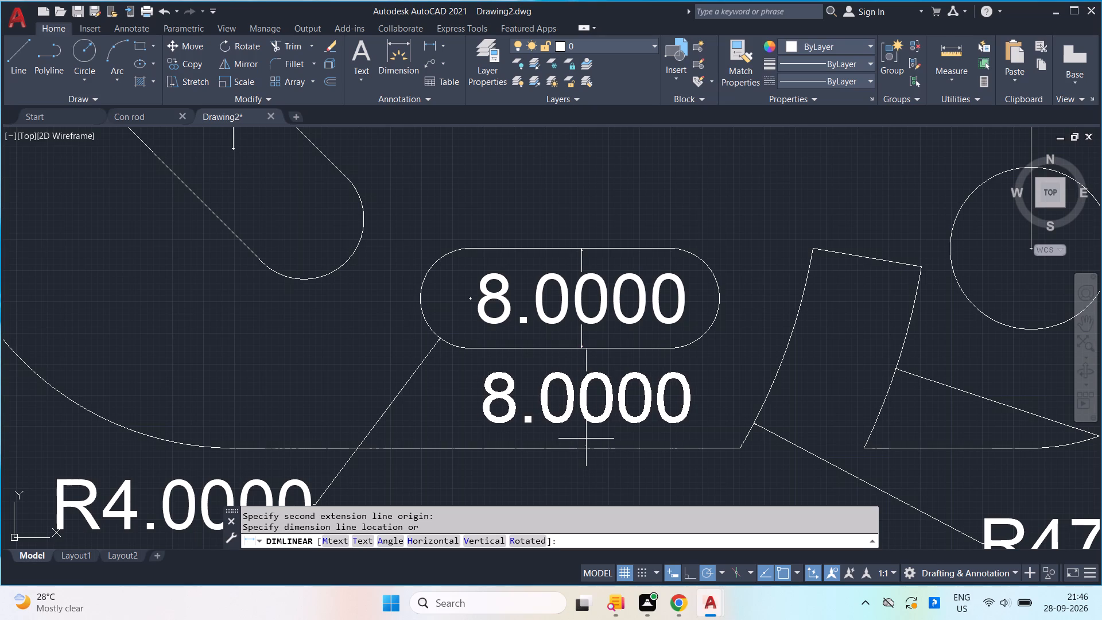
click(586, 439)
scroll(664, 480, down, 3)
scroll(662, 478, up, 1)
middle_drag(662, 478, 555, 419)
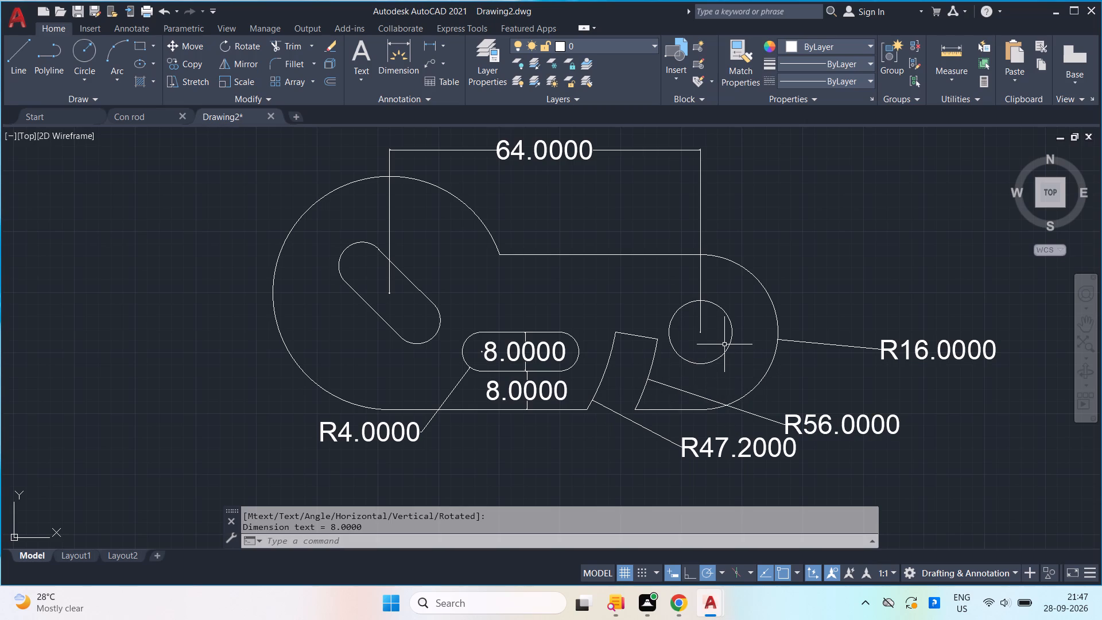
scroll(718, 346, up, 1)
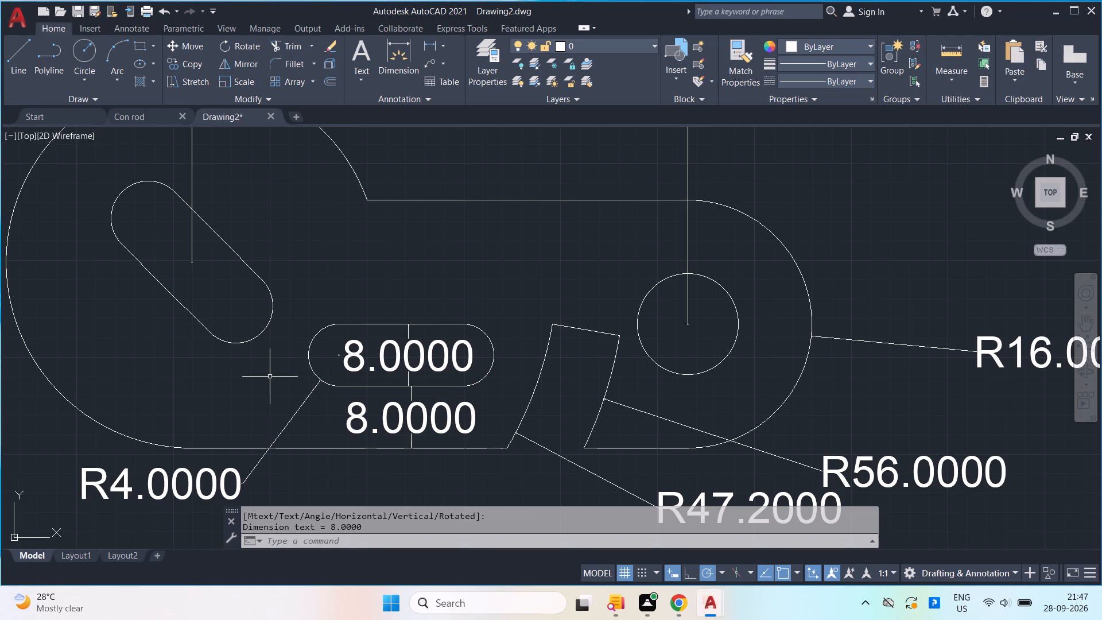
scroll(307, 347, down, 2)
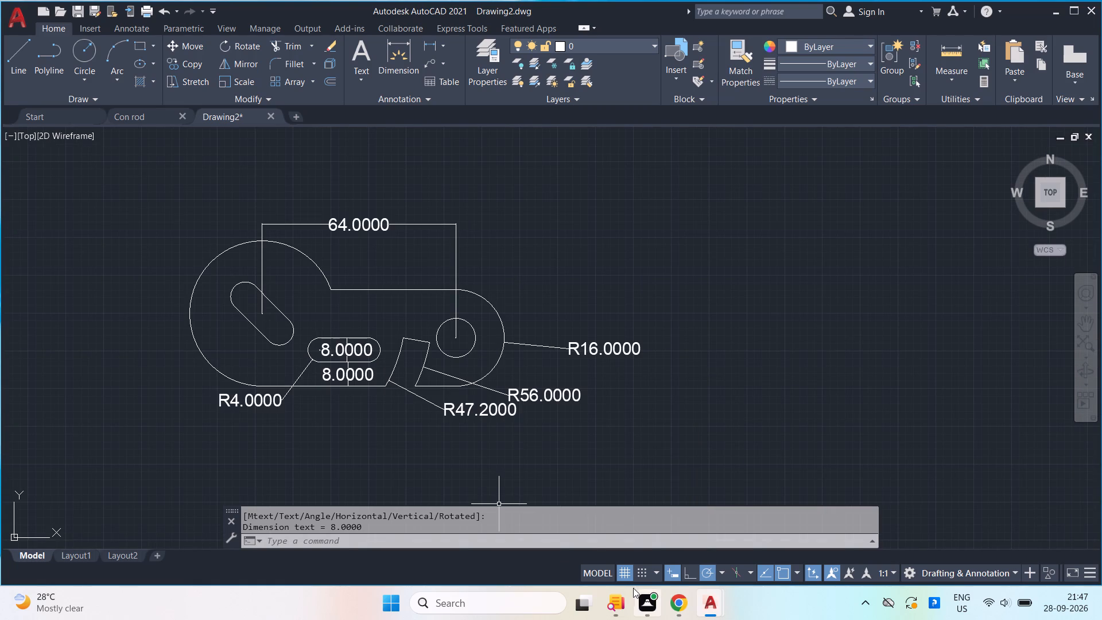
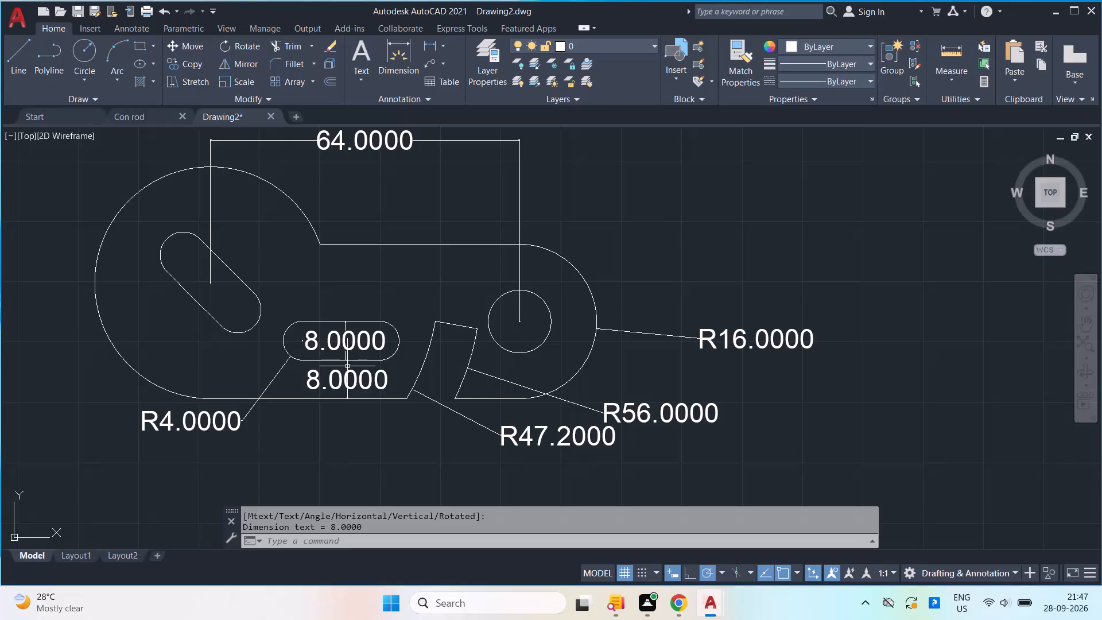
Add an angular dimension between the inclined slot's lower straight edge and the part's lower edge, placed just below the slot.
text(dim)
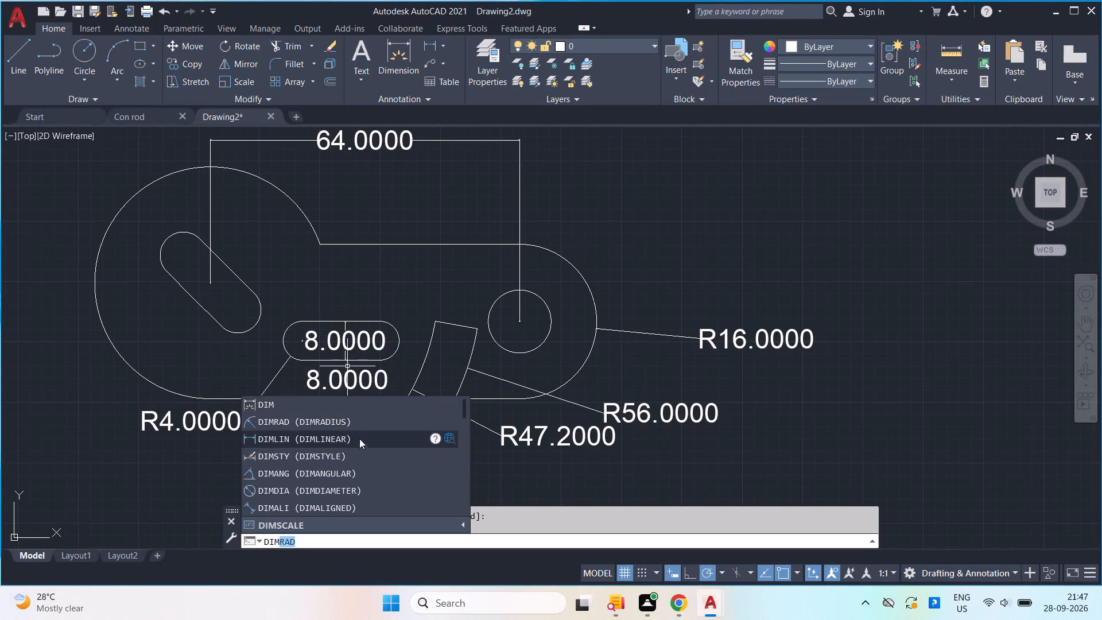
click(359, 481)
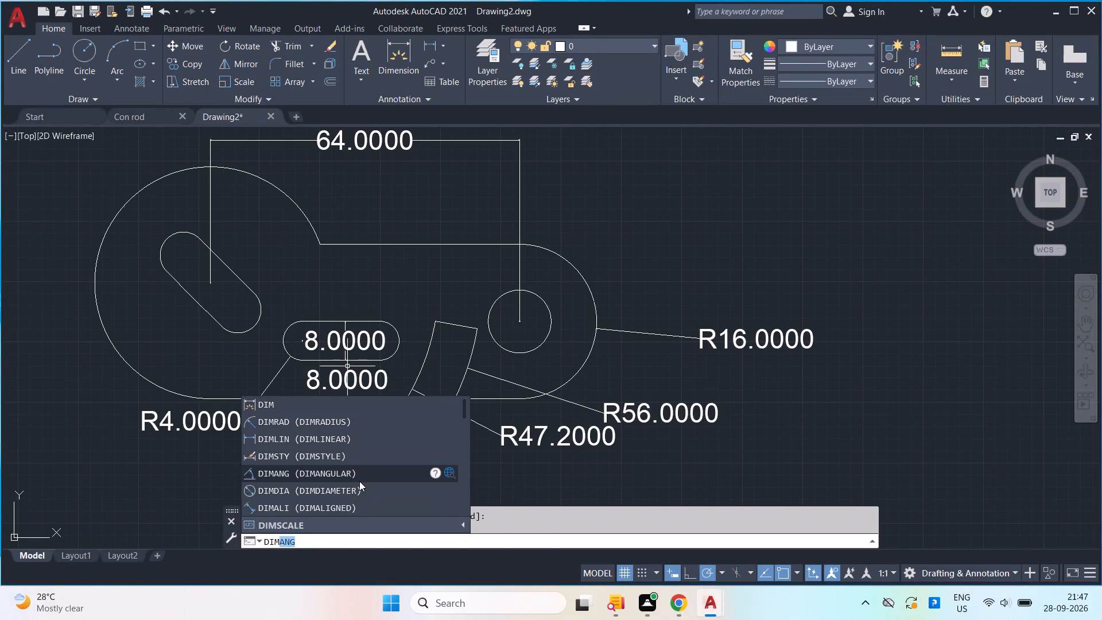
click(207, 313)
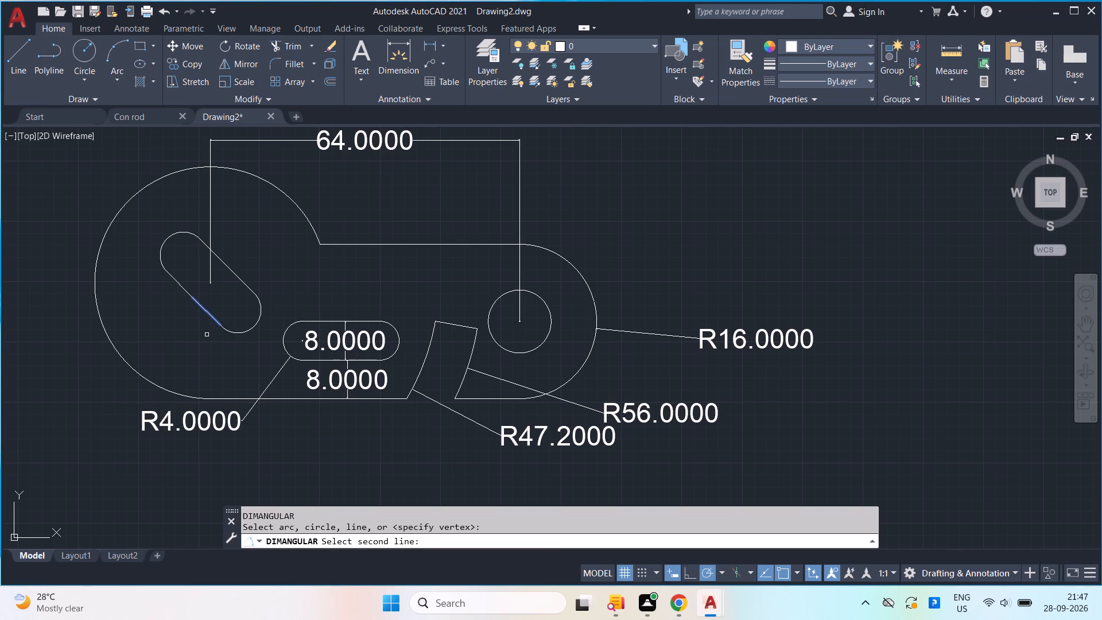
click(202, 397)
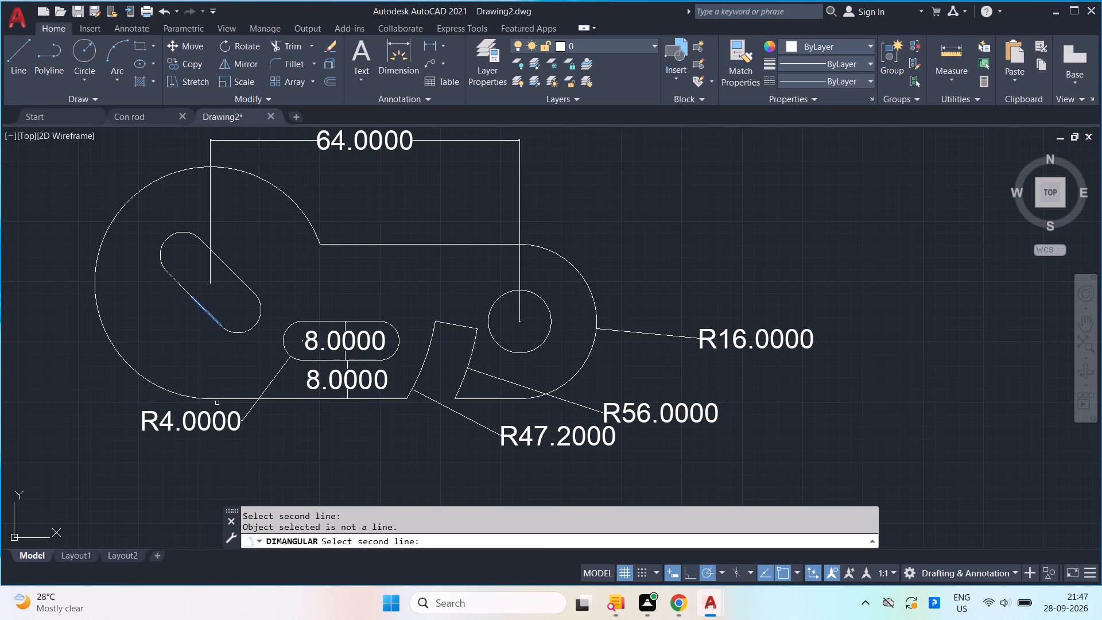
click(223, 398)
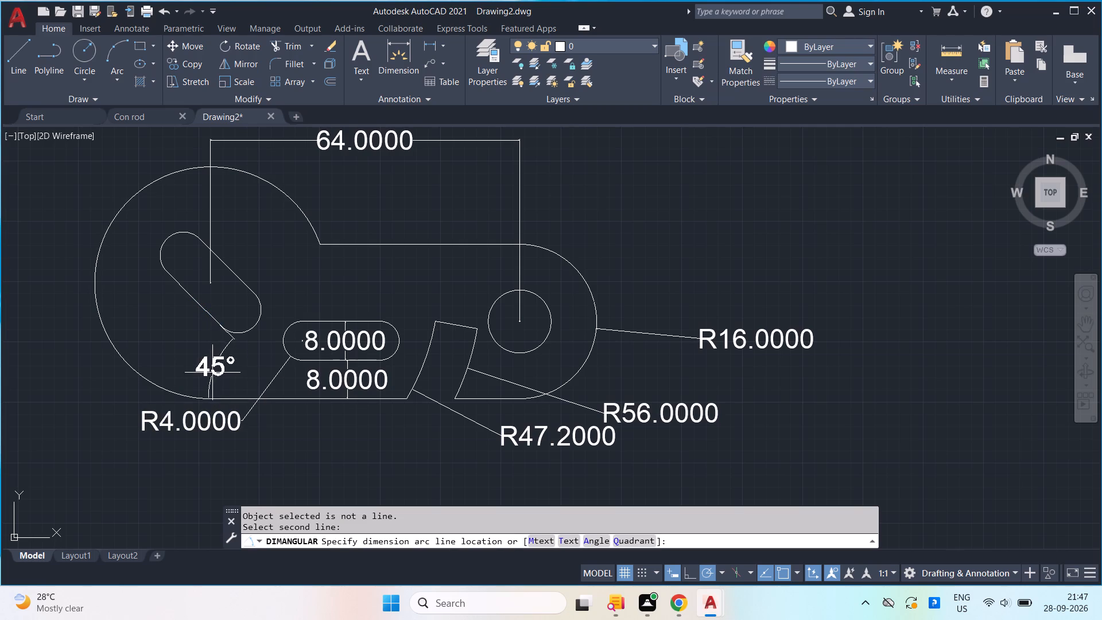
click(200, 351)
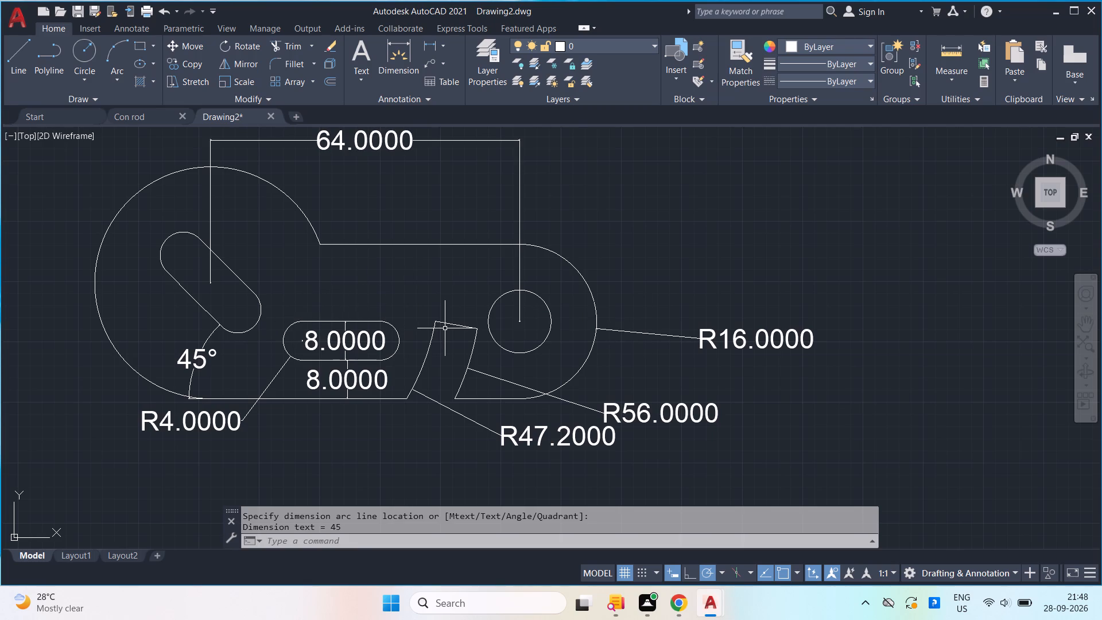
Add a vertical linear dimension between the top and bottom ends of the holed end's outer arc, placed outside beyond the arc.
text(dim)
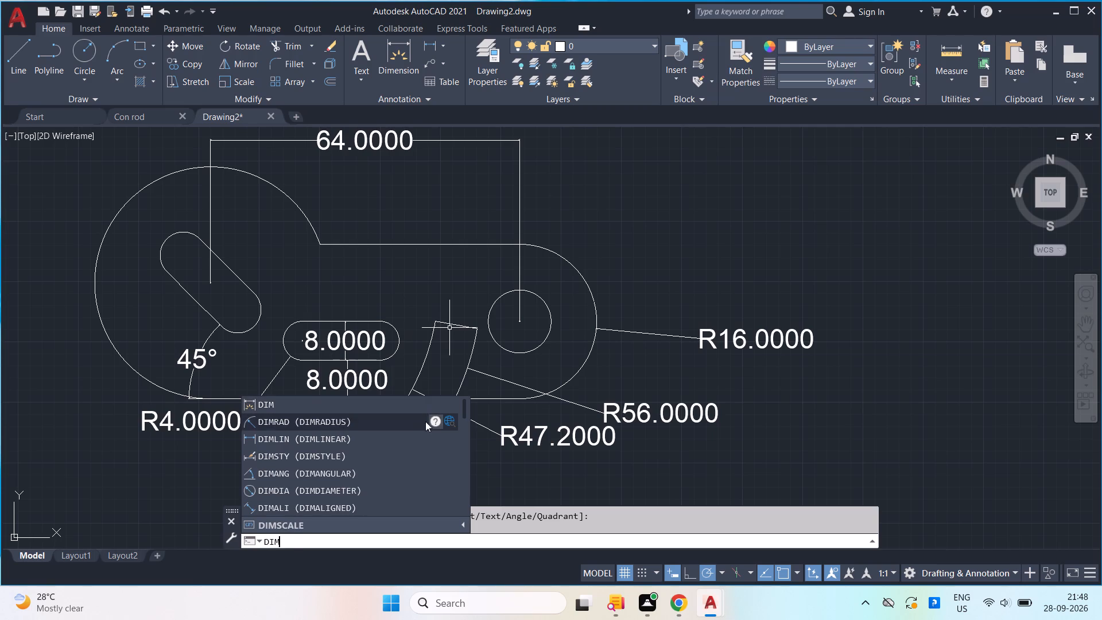
click(392, 437)
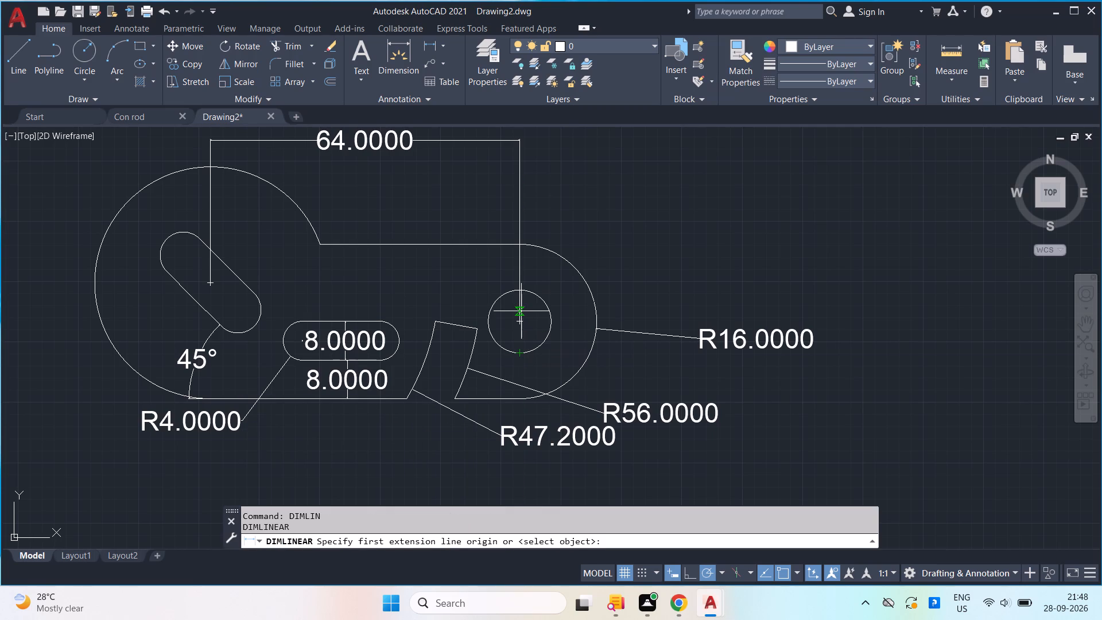
click(520, 243)
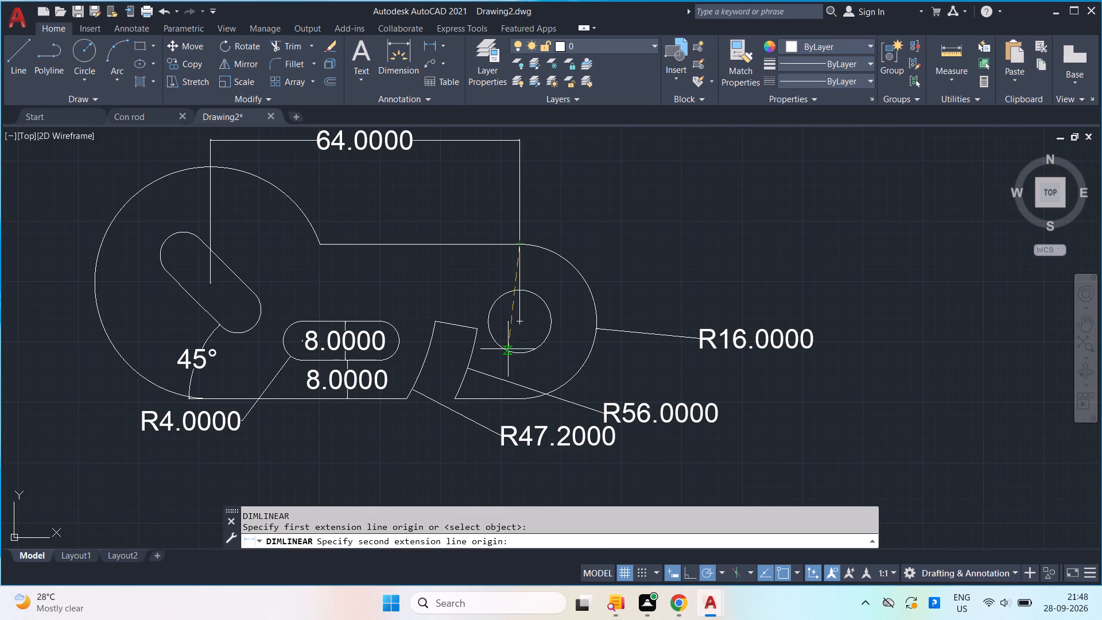
click(520, 393)
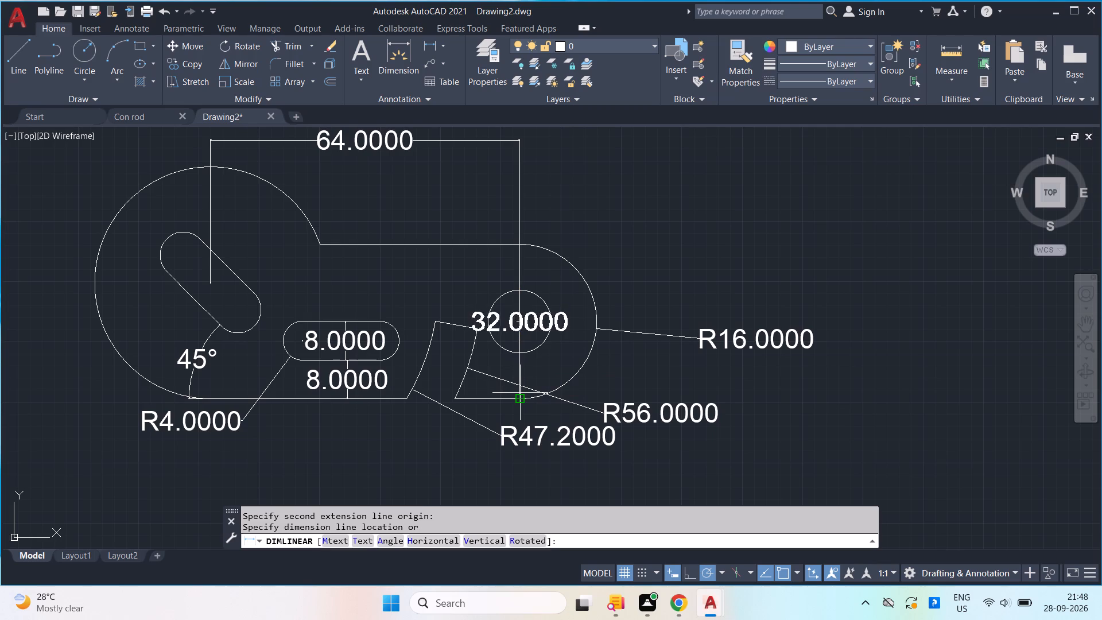
click(662, 378)
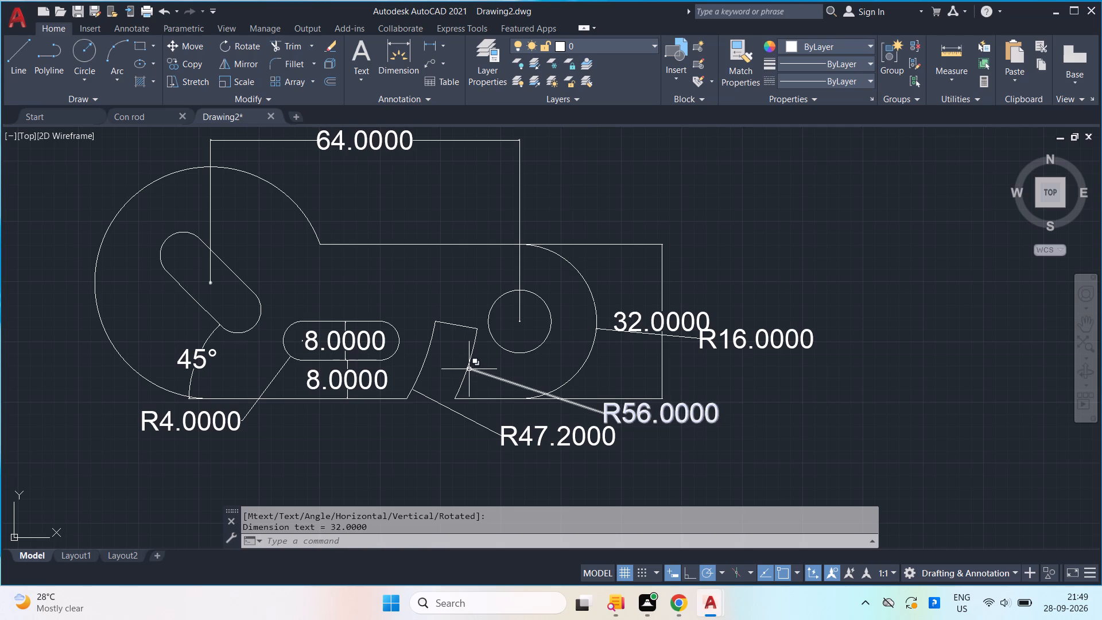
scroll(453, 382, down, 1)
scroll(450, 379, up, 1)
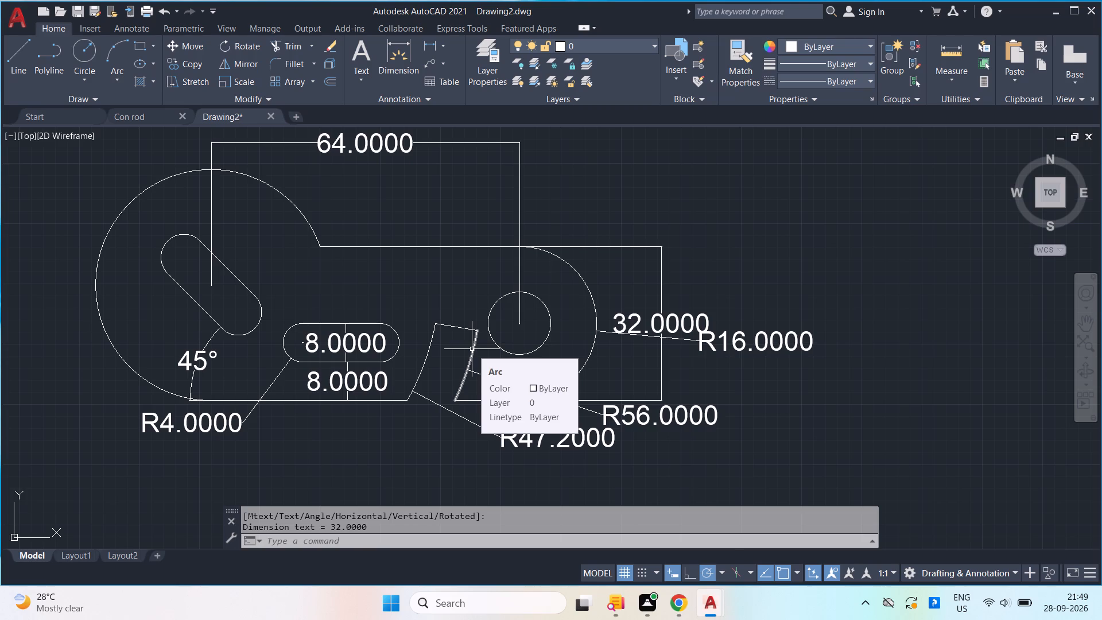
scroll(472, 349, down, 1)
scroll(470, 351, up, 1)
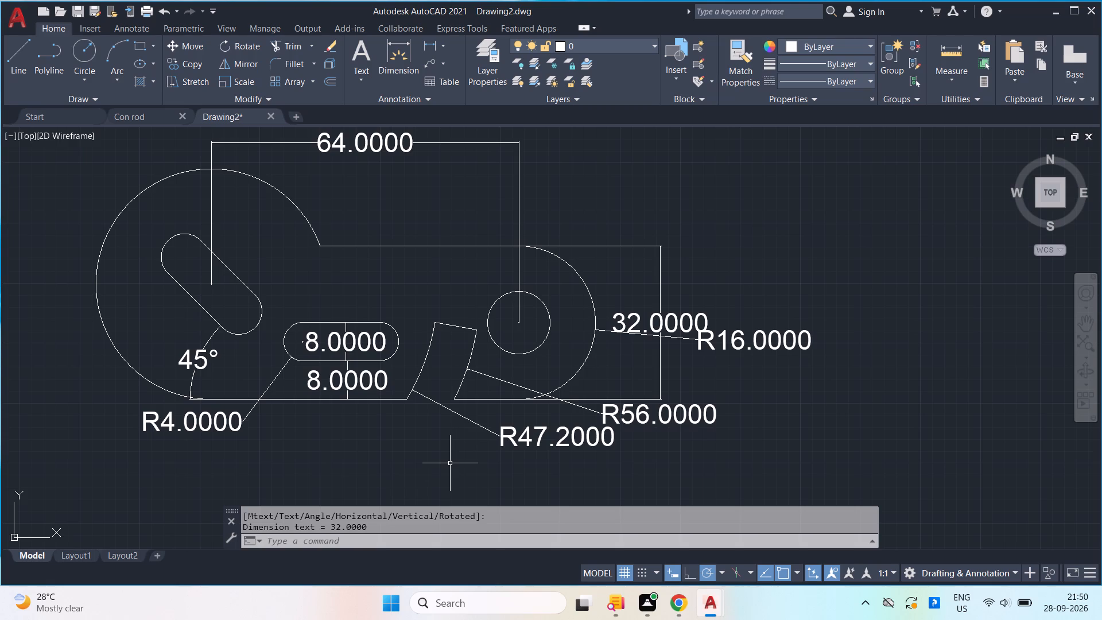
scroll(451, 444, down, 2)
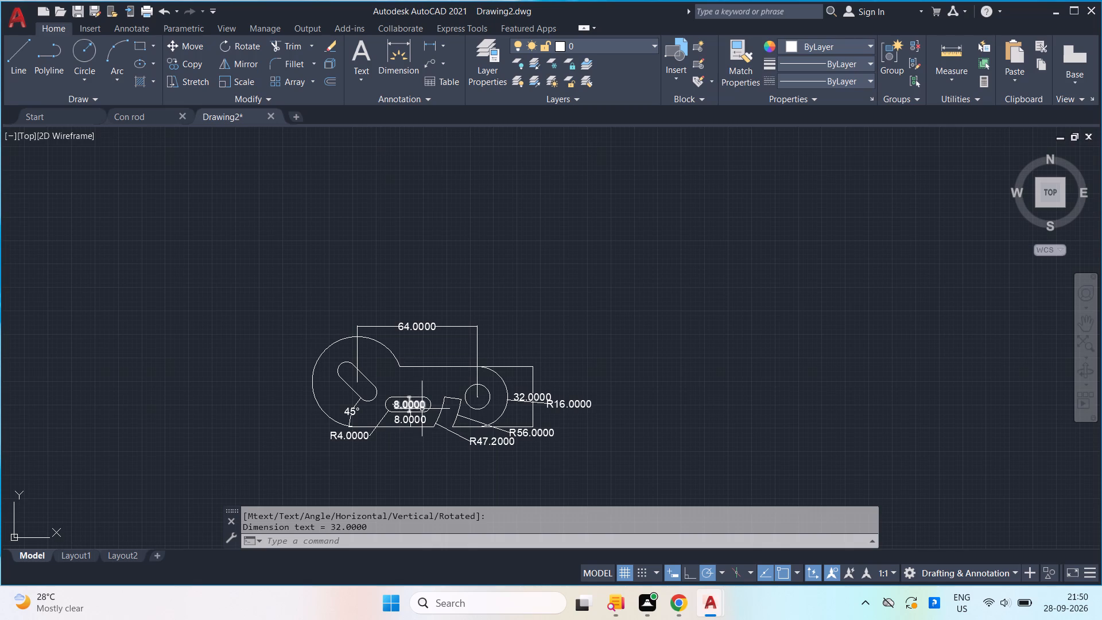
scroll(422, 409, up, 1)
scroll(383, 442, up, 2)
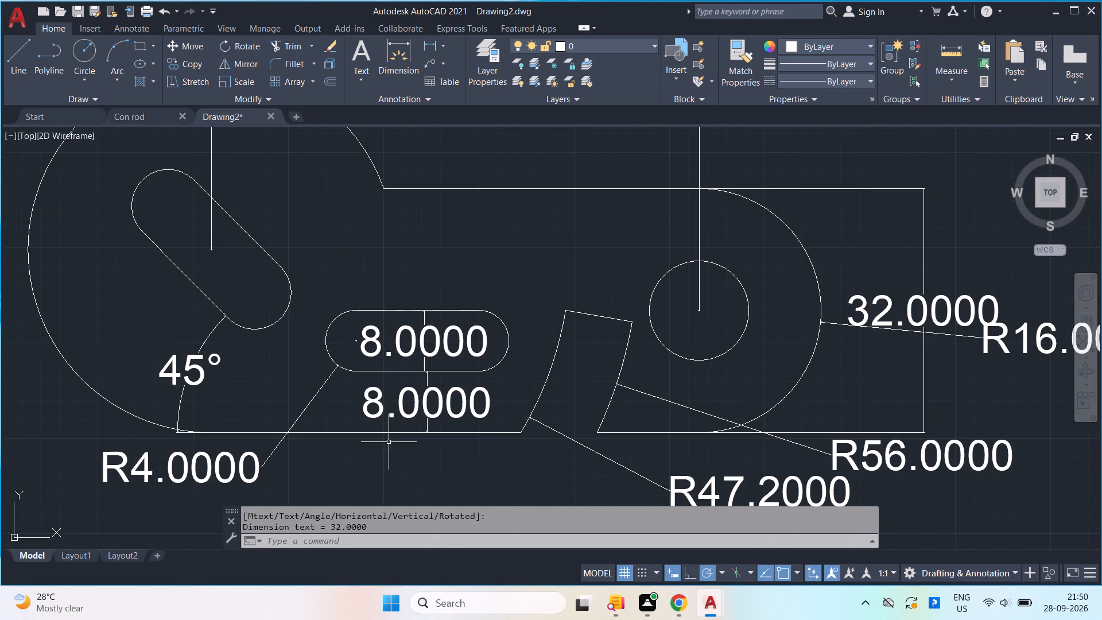
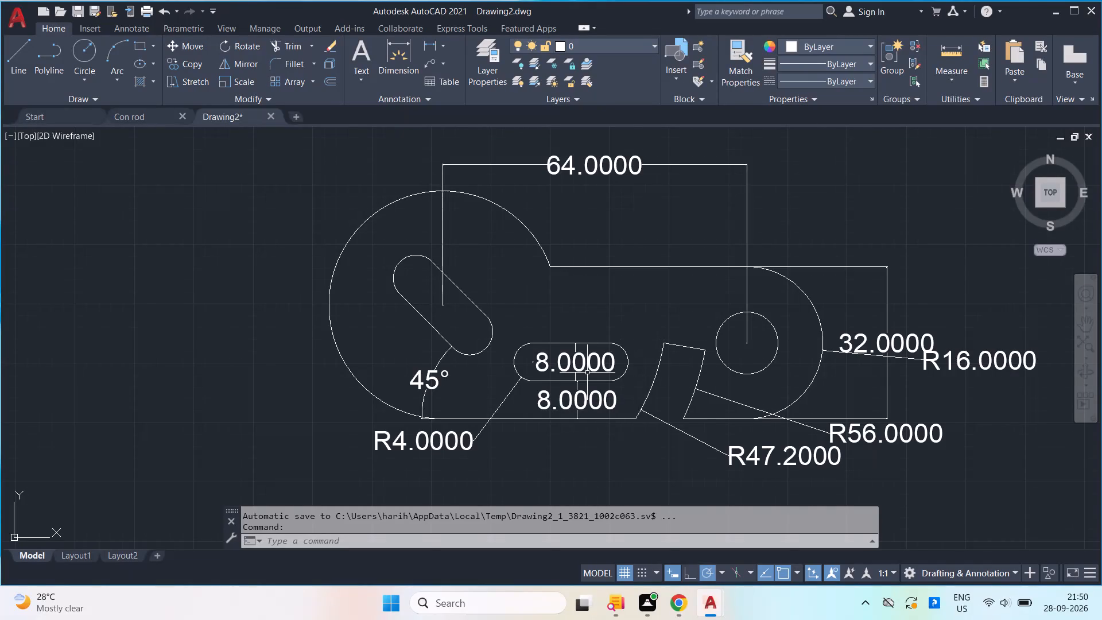
Save the drawing to the Documents folder, replacing the default file name with a new one starting with S.
key(ctrl+s)
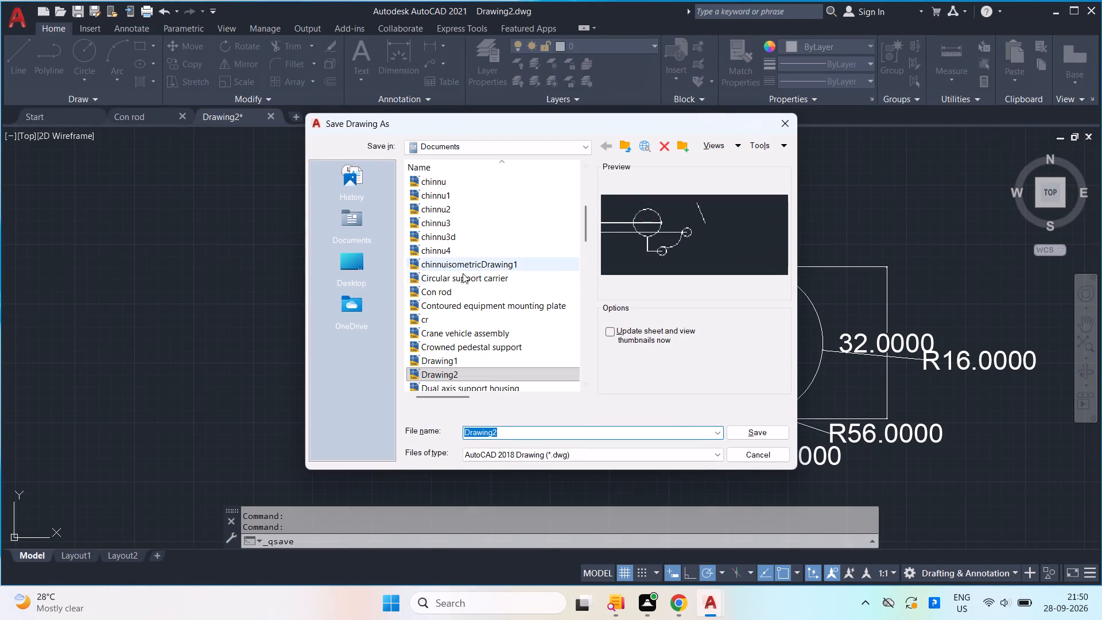
click(329, 226)
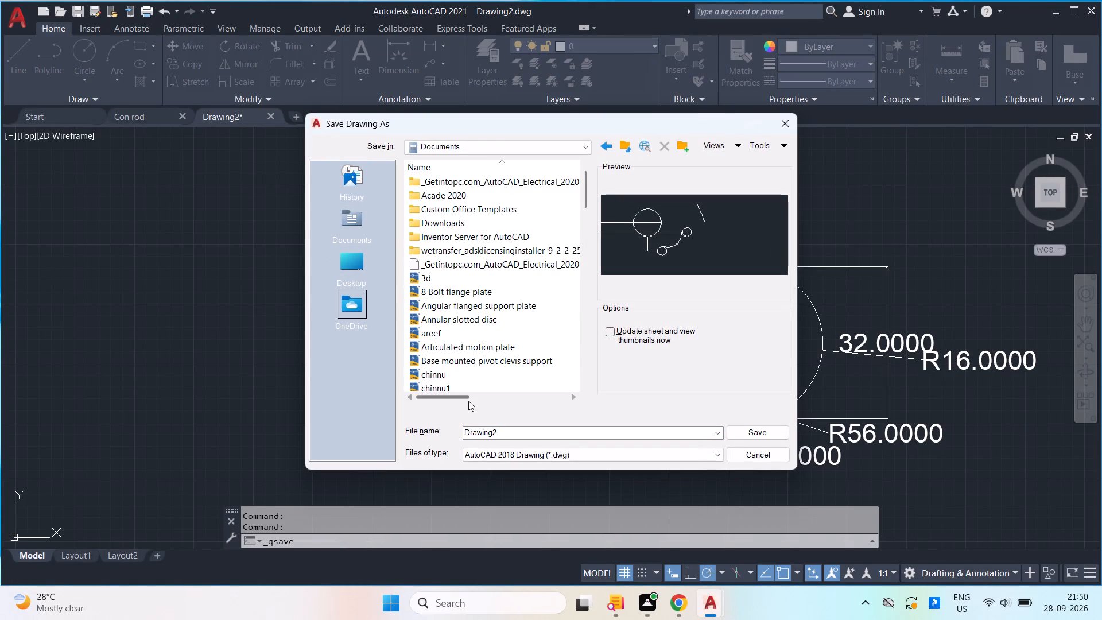
click(495, 430)
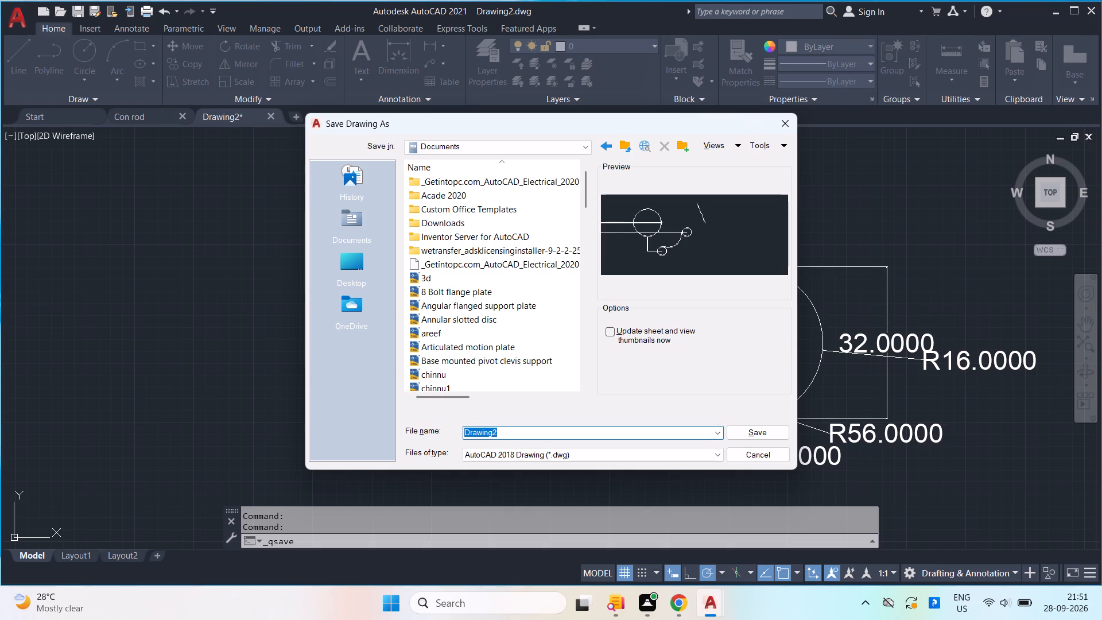
key(BackSpace)
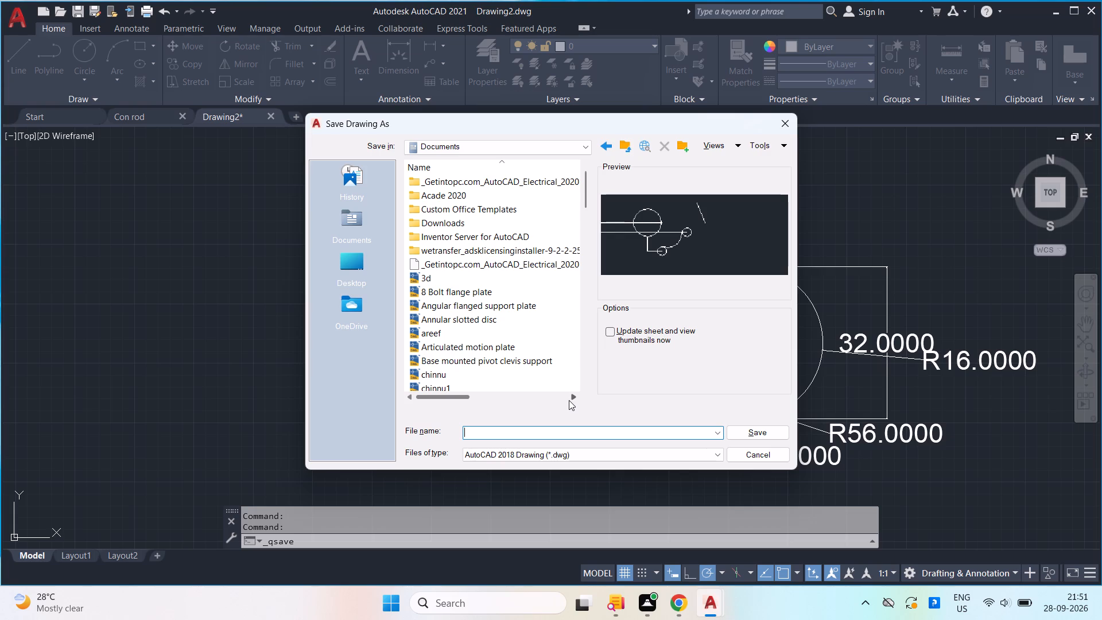
key(shift+s)
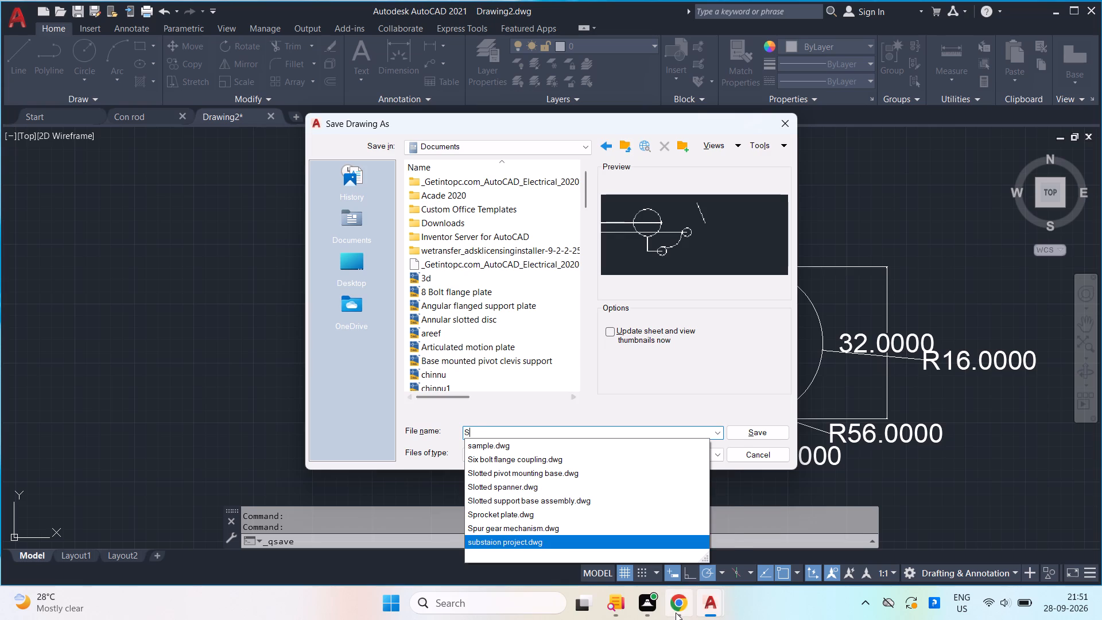
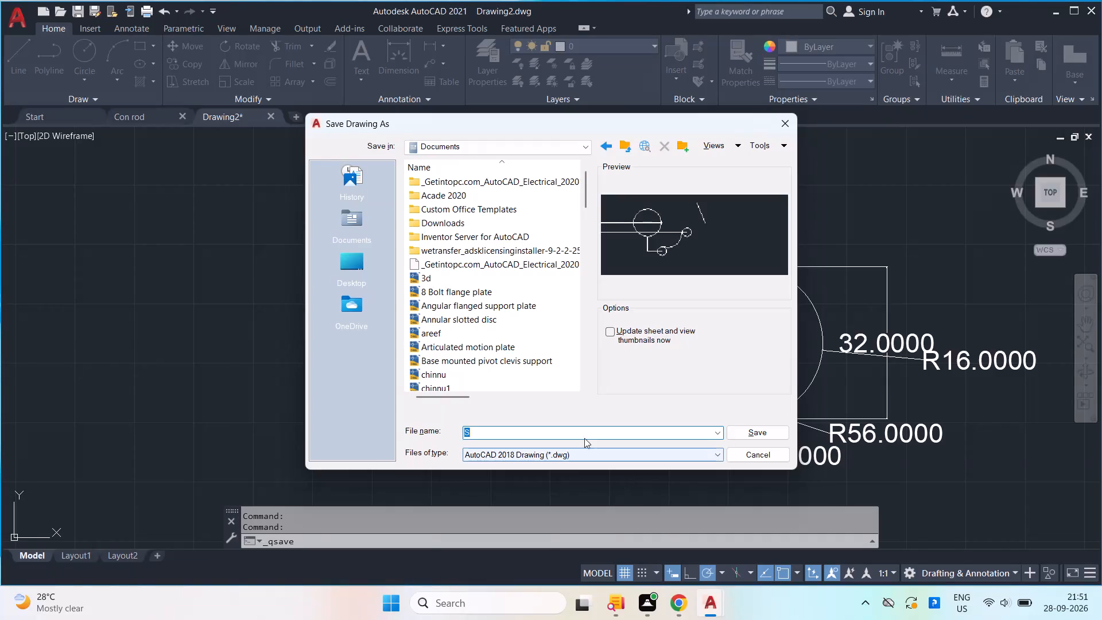
Complete the file name as "Slotted linkage lever" and save the drawing in the Documents folder as an AutoCAD 2018 Drawing.
click(584, 437)
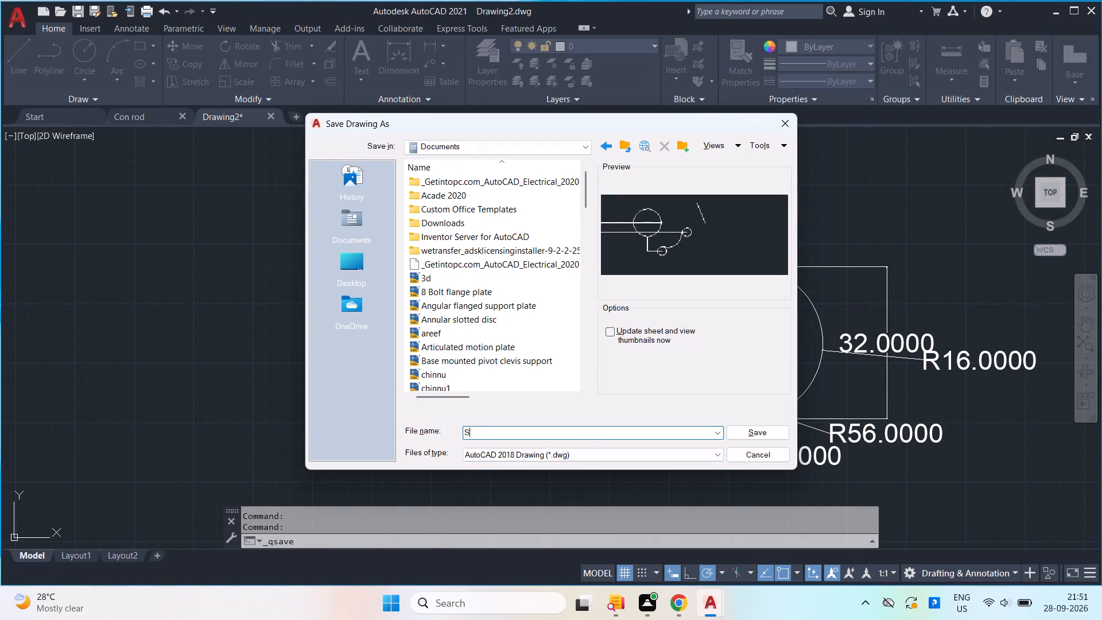
text(lotted)
key(space)
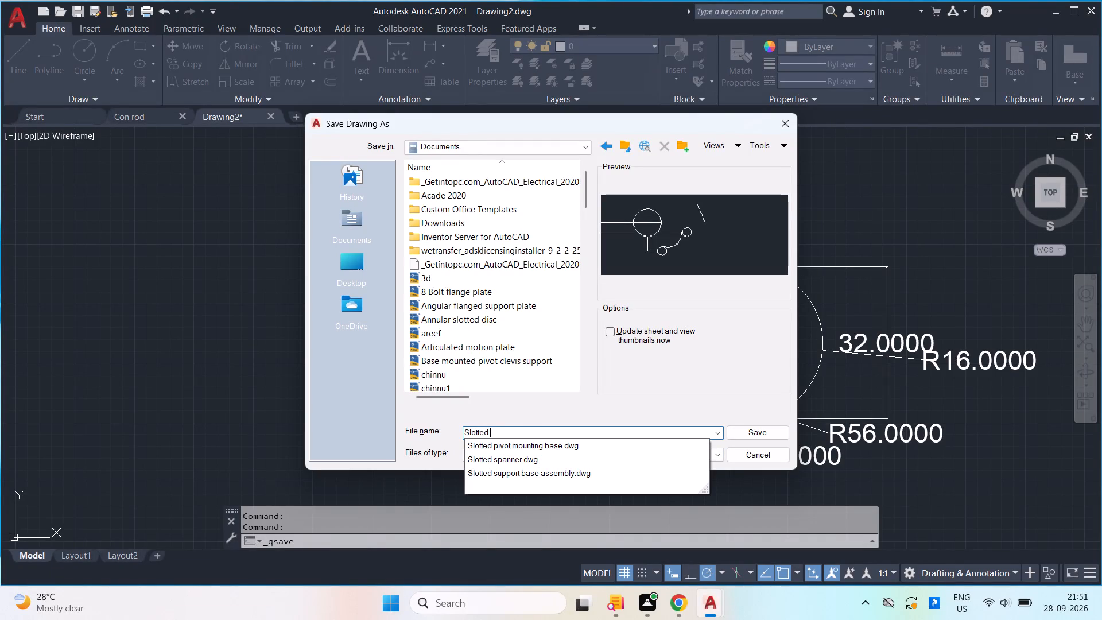
key(k)
key(BackSpace)
text(li)
text(nkage lever)
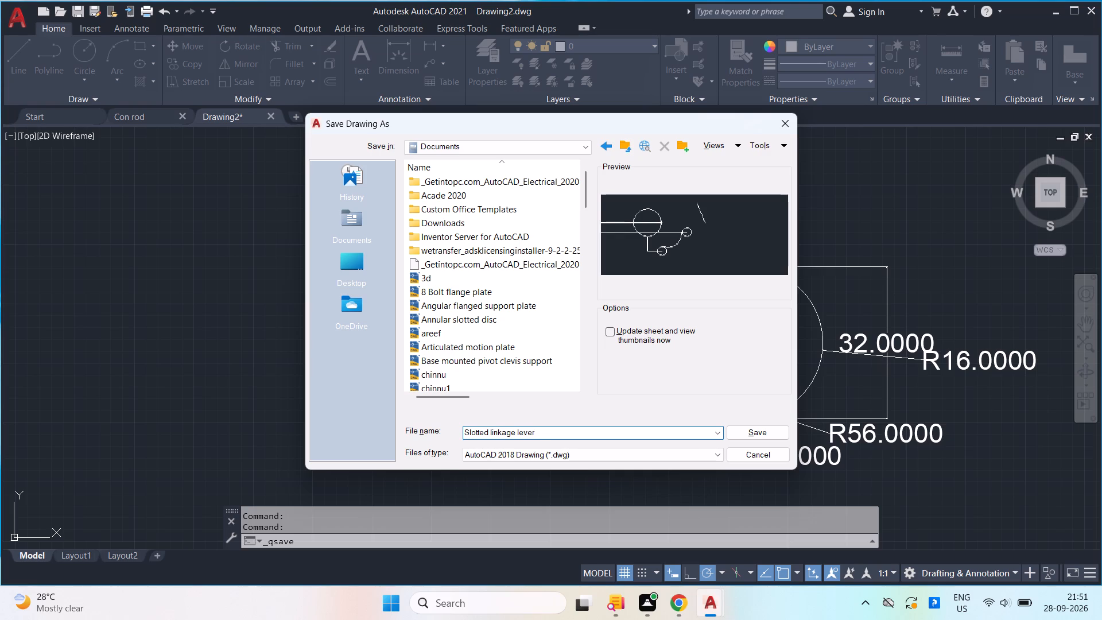
click(750, 425)
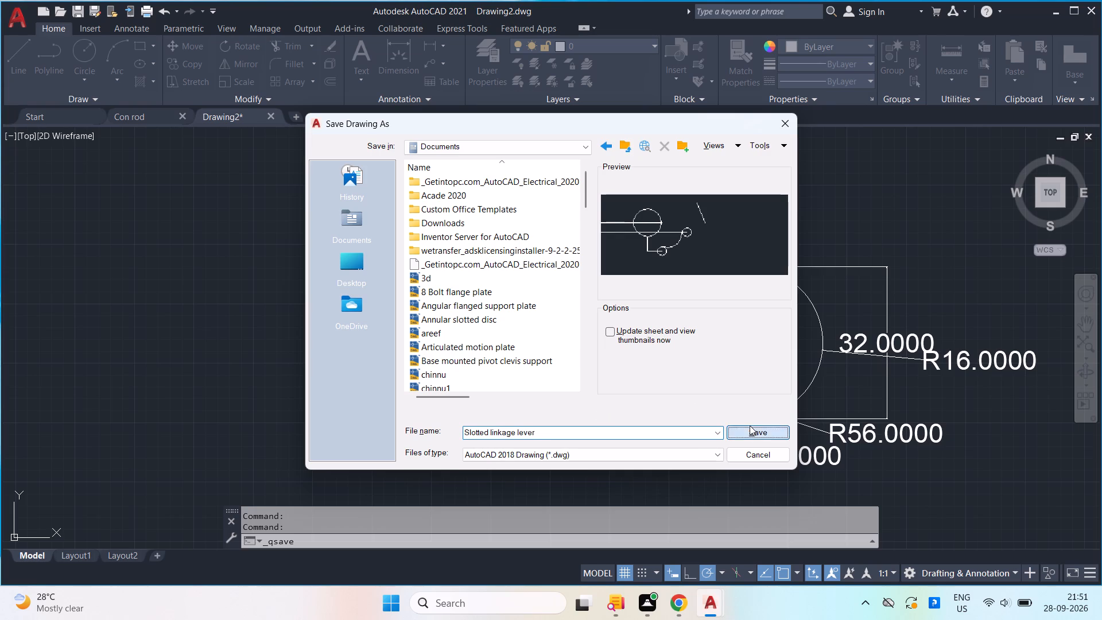
scroll(742, 421, down, 1)
scroll(699, 405, up, 1)
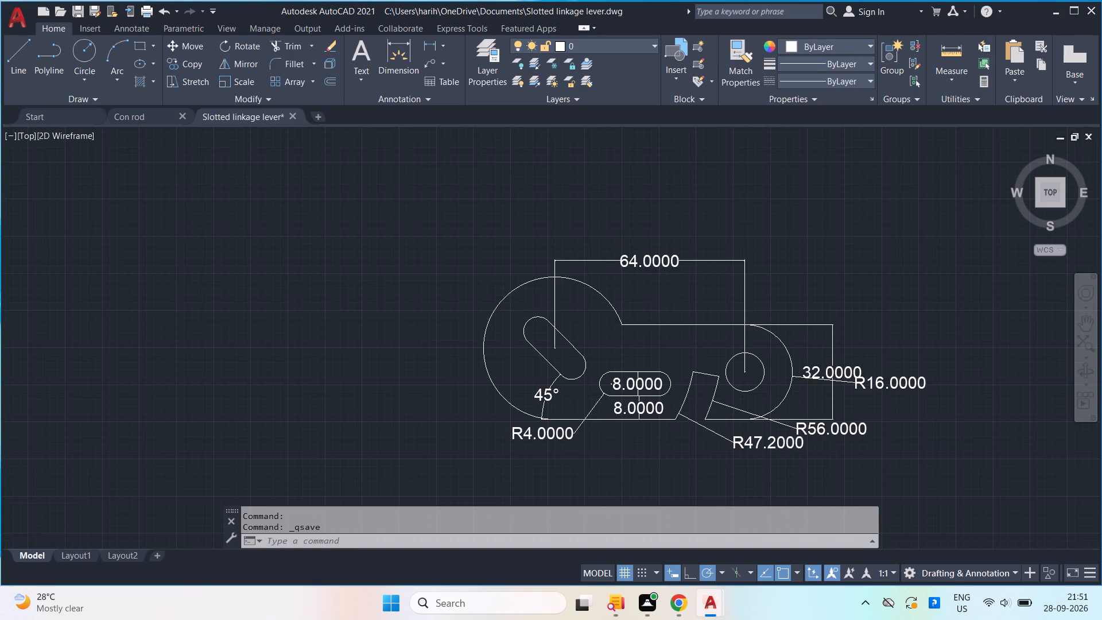